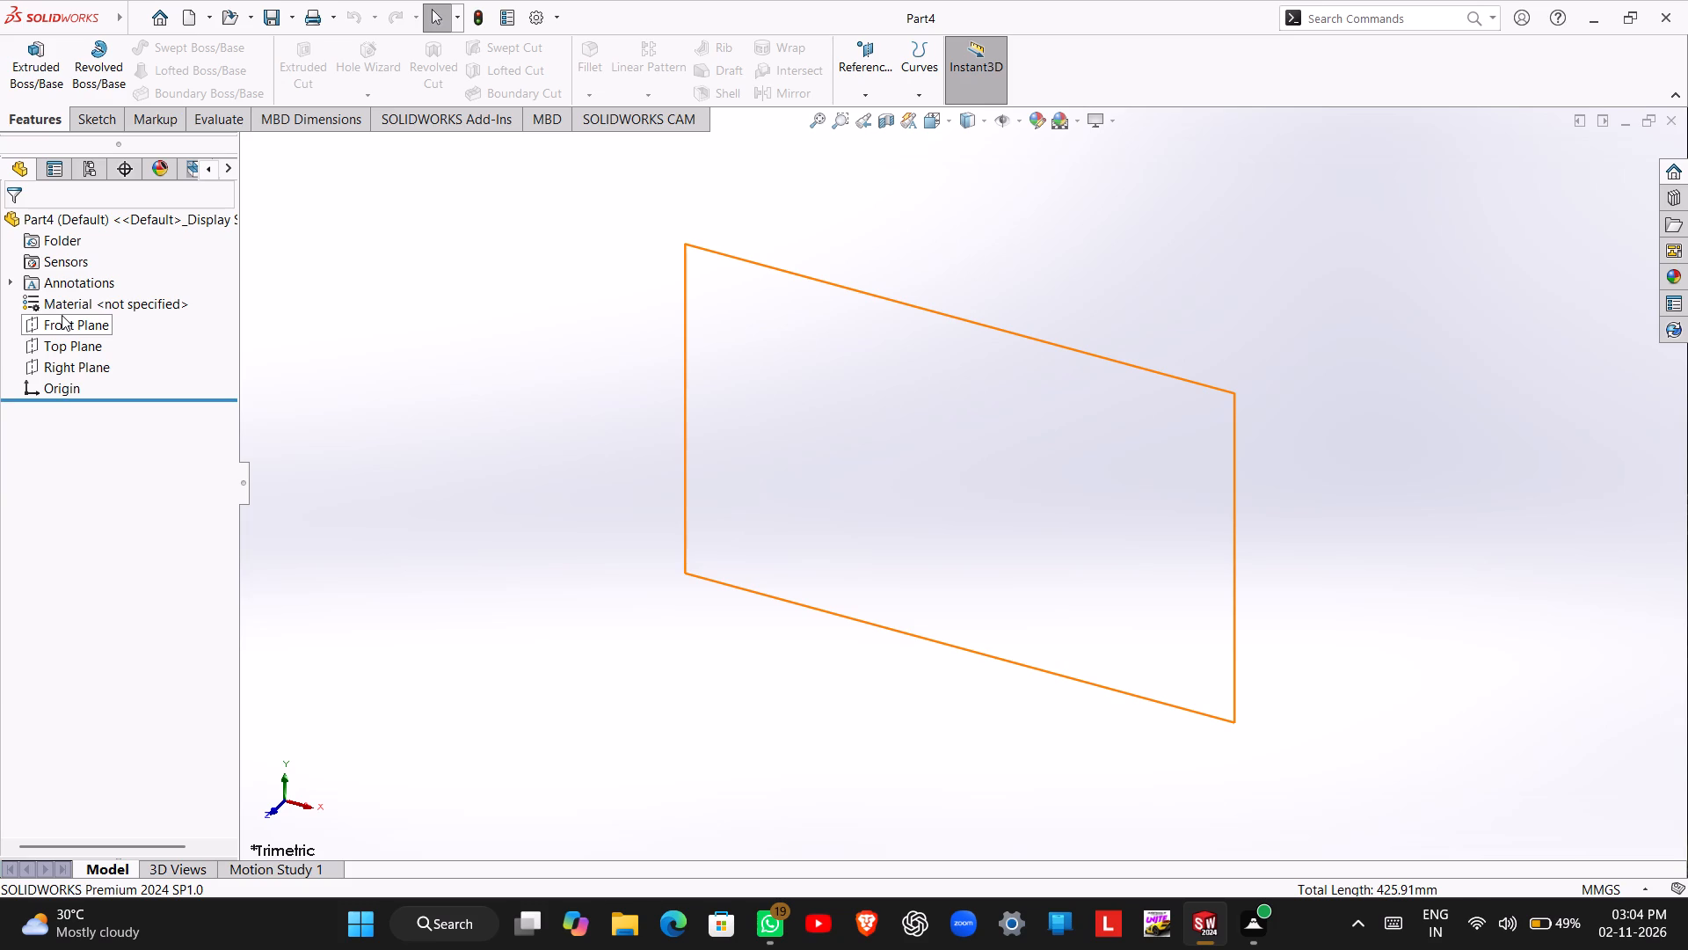
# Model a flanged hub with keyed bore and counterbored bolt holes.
# Open a new sketch on the Front Plane.
pyautogui.click(85, 133)
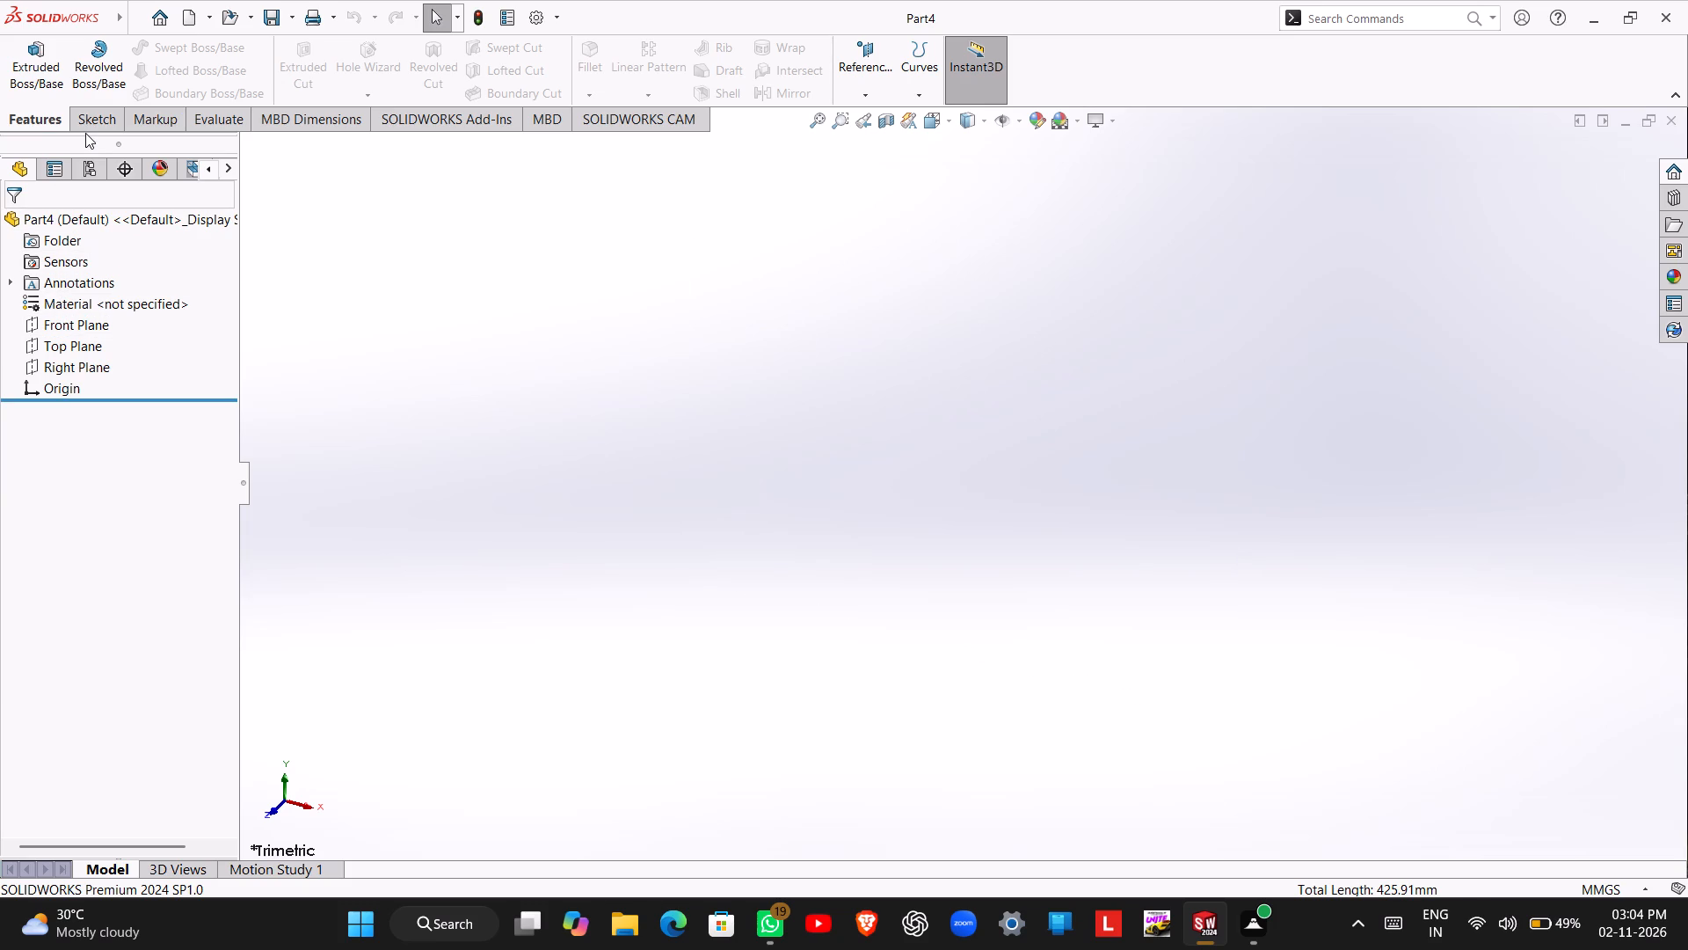
pyautogui.click(91, 125)
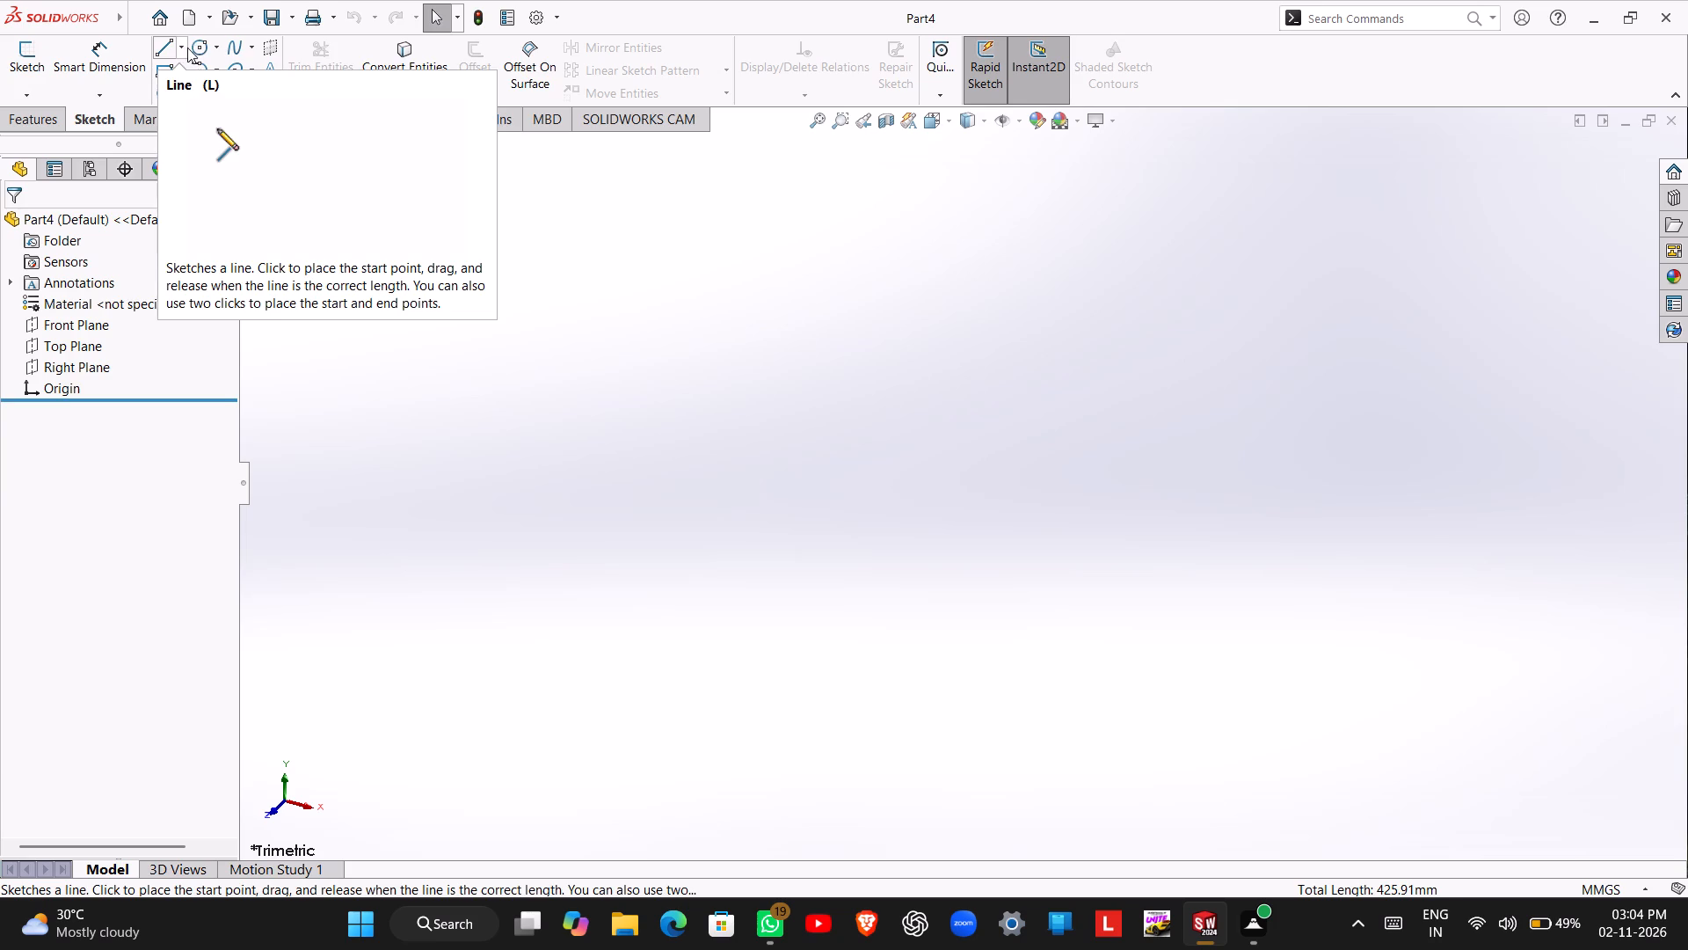
pyautogui.click(198, 47)
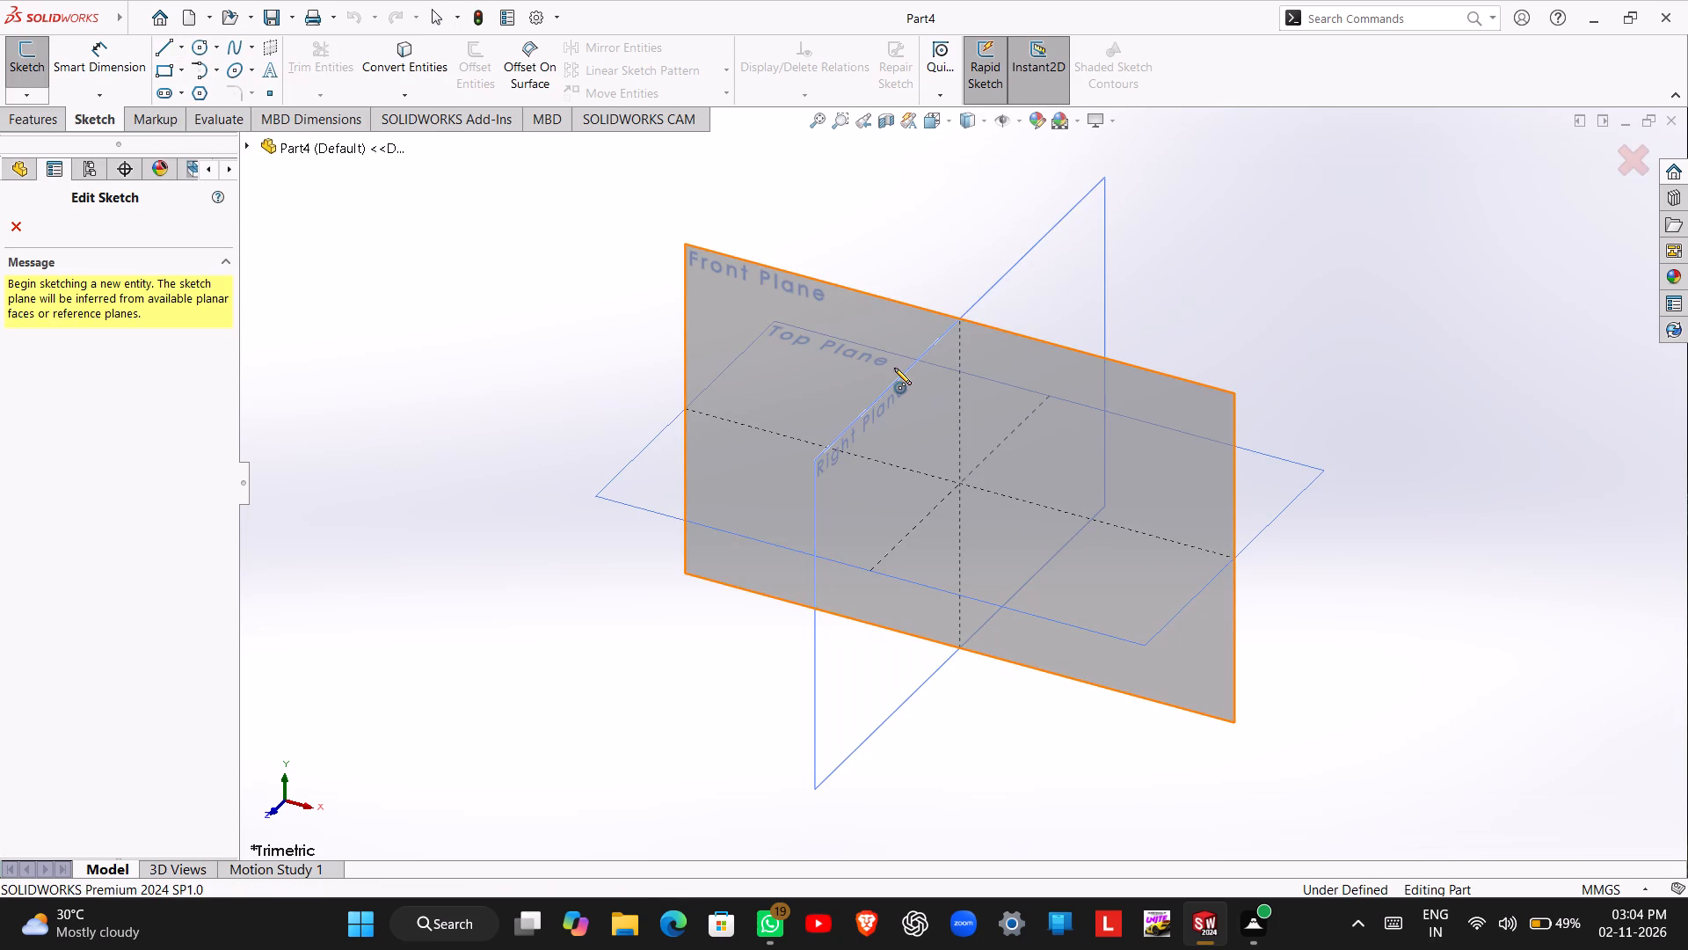
pyautogui.click(890, 323)
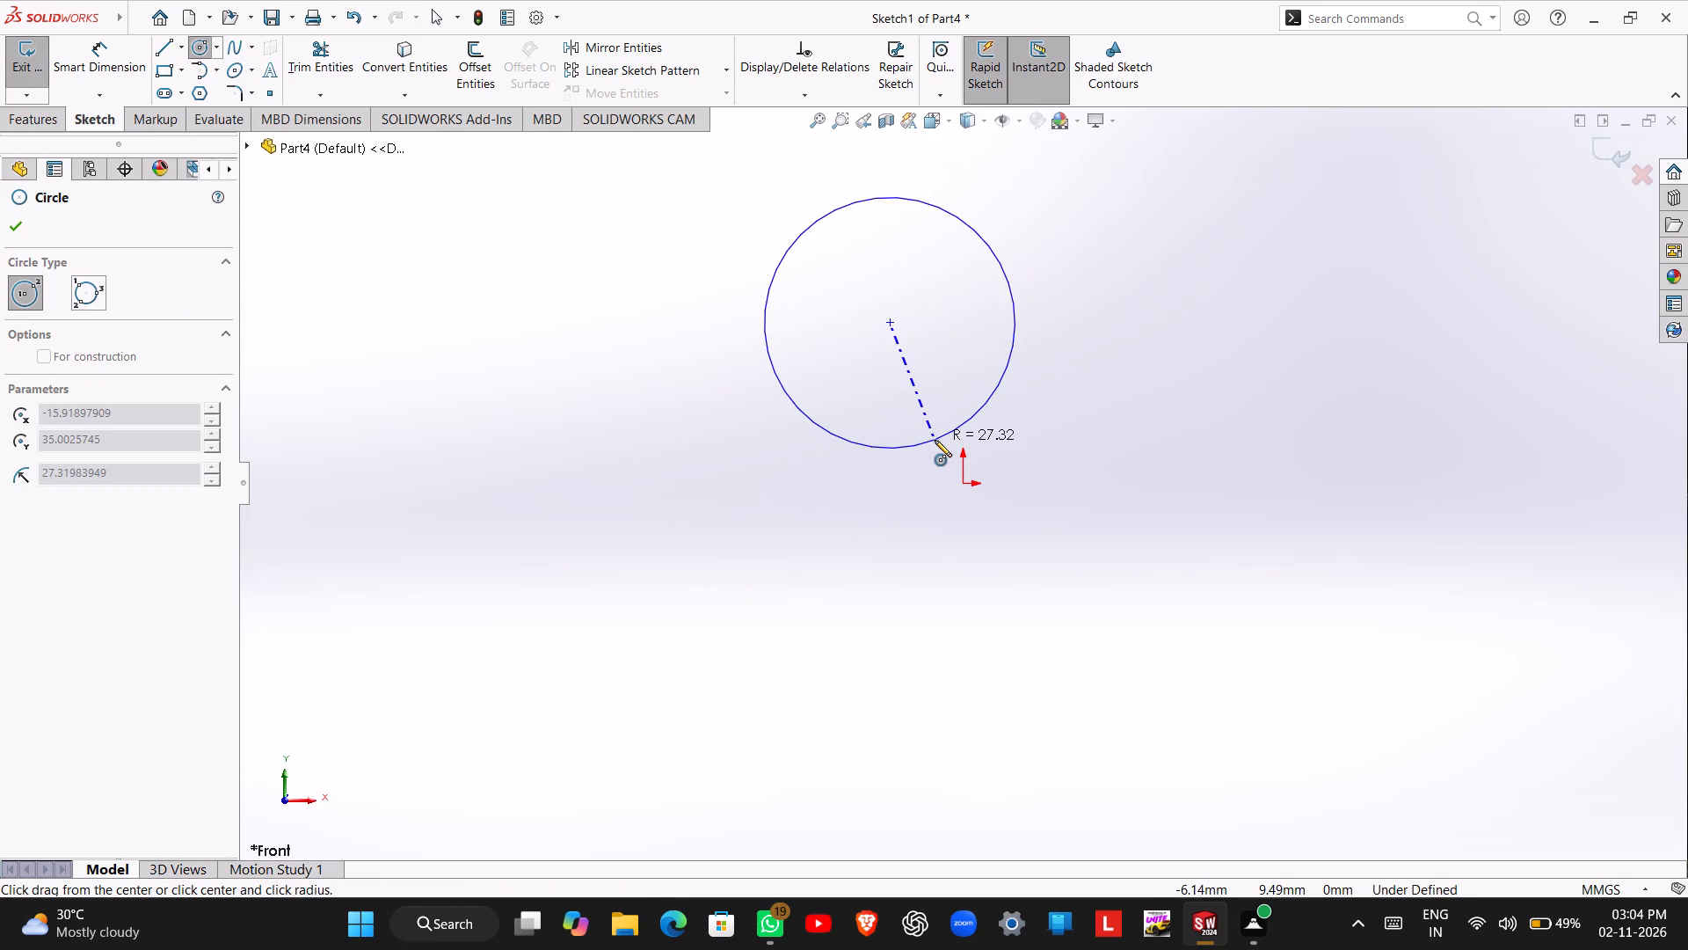
pyautogui.press('Escape')
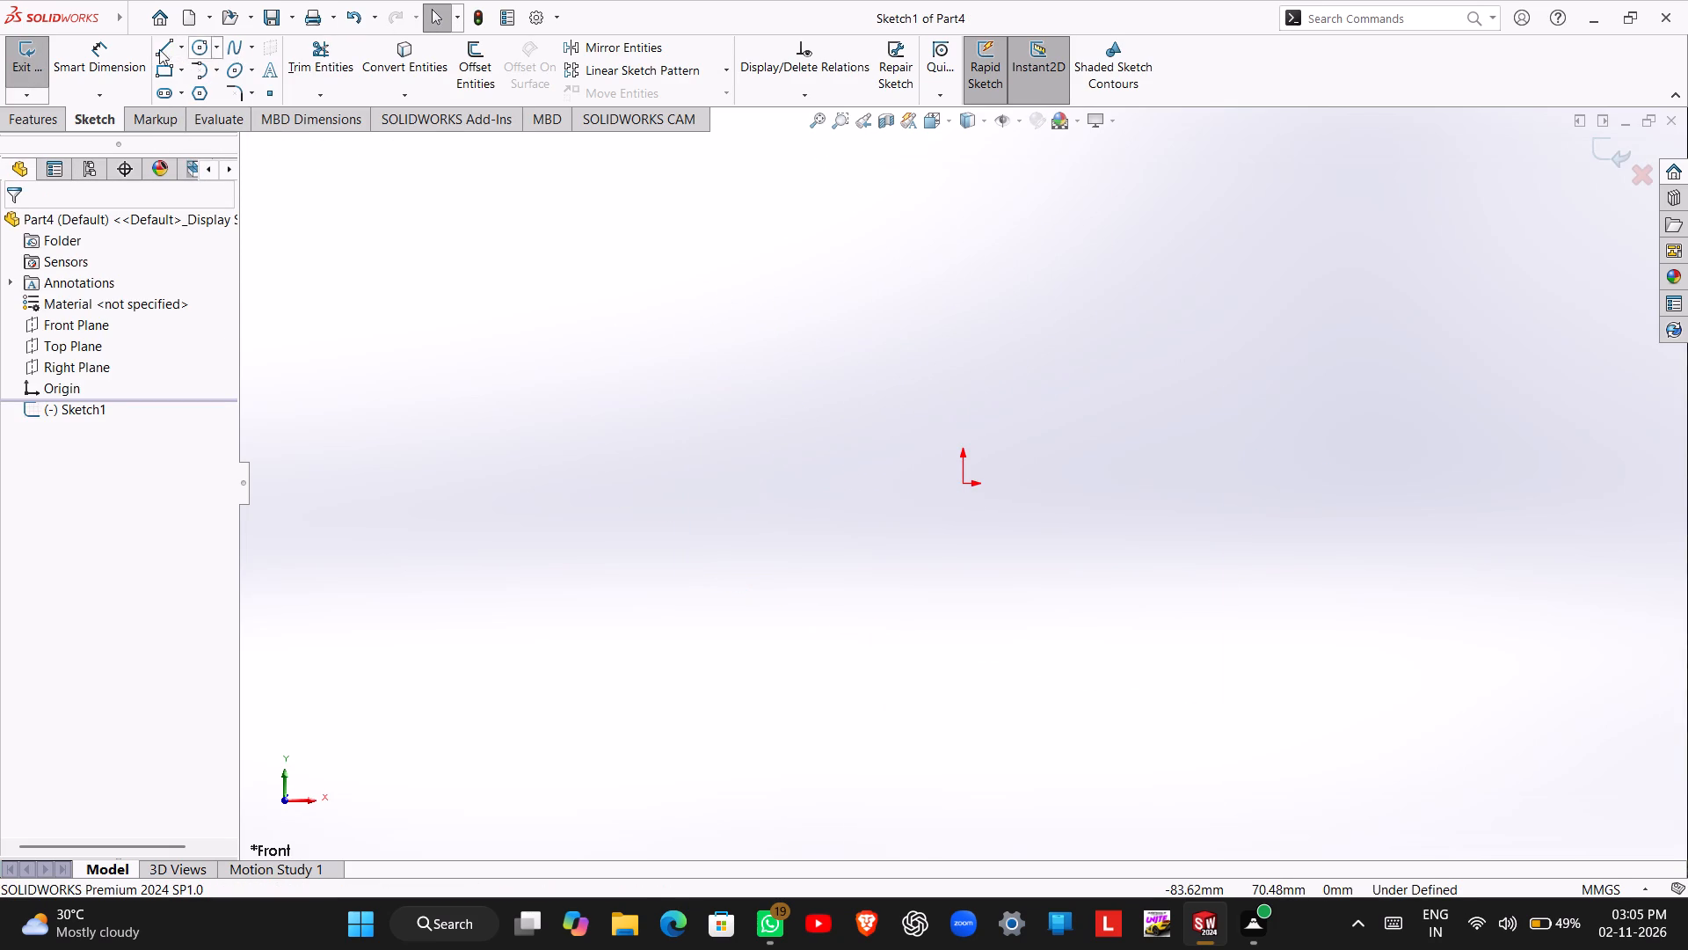
# Sketch three concentric circles centred on the origin with radii of about 56 mm, 37 mm and 18.5 mm.
pyautogui.click(194, 40)
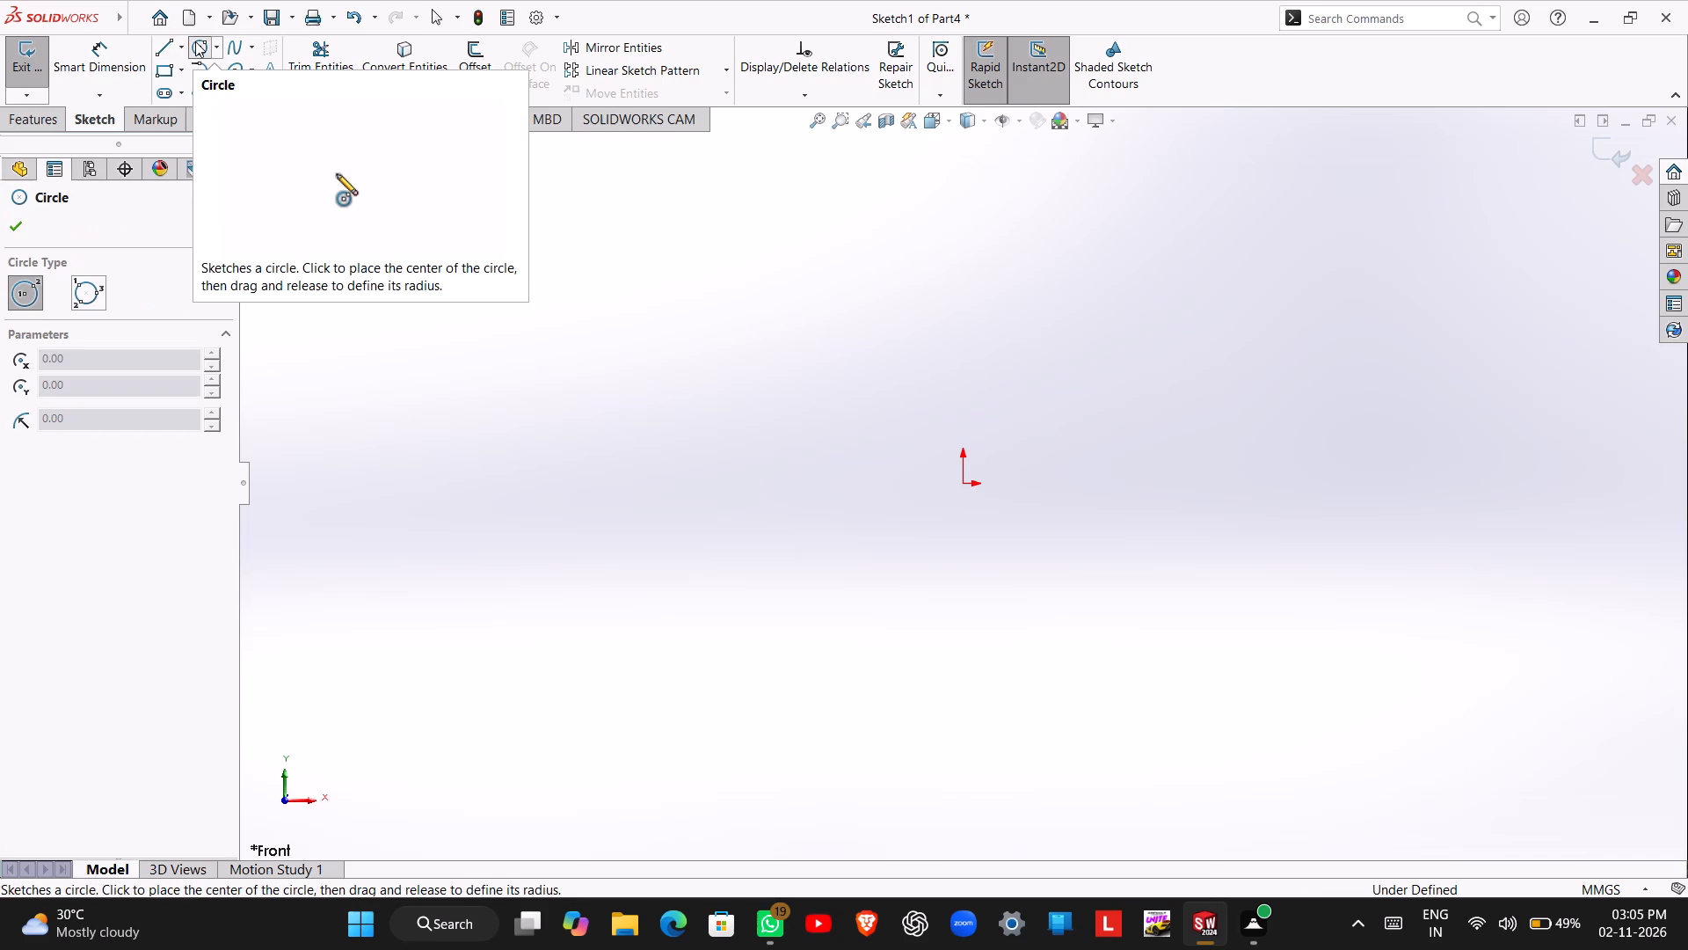
pyautogui.click(963, 482)
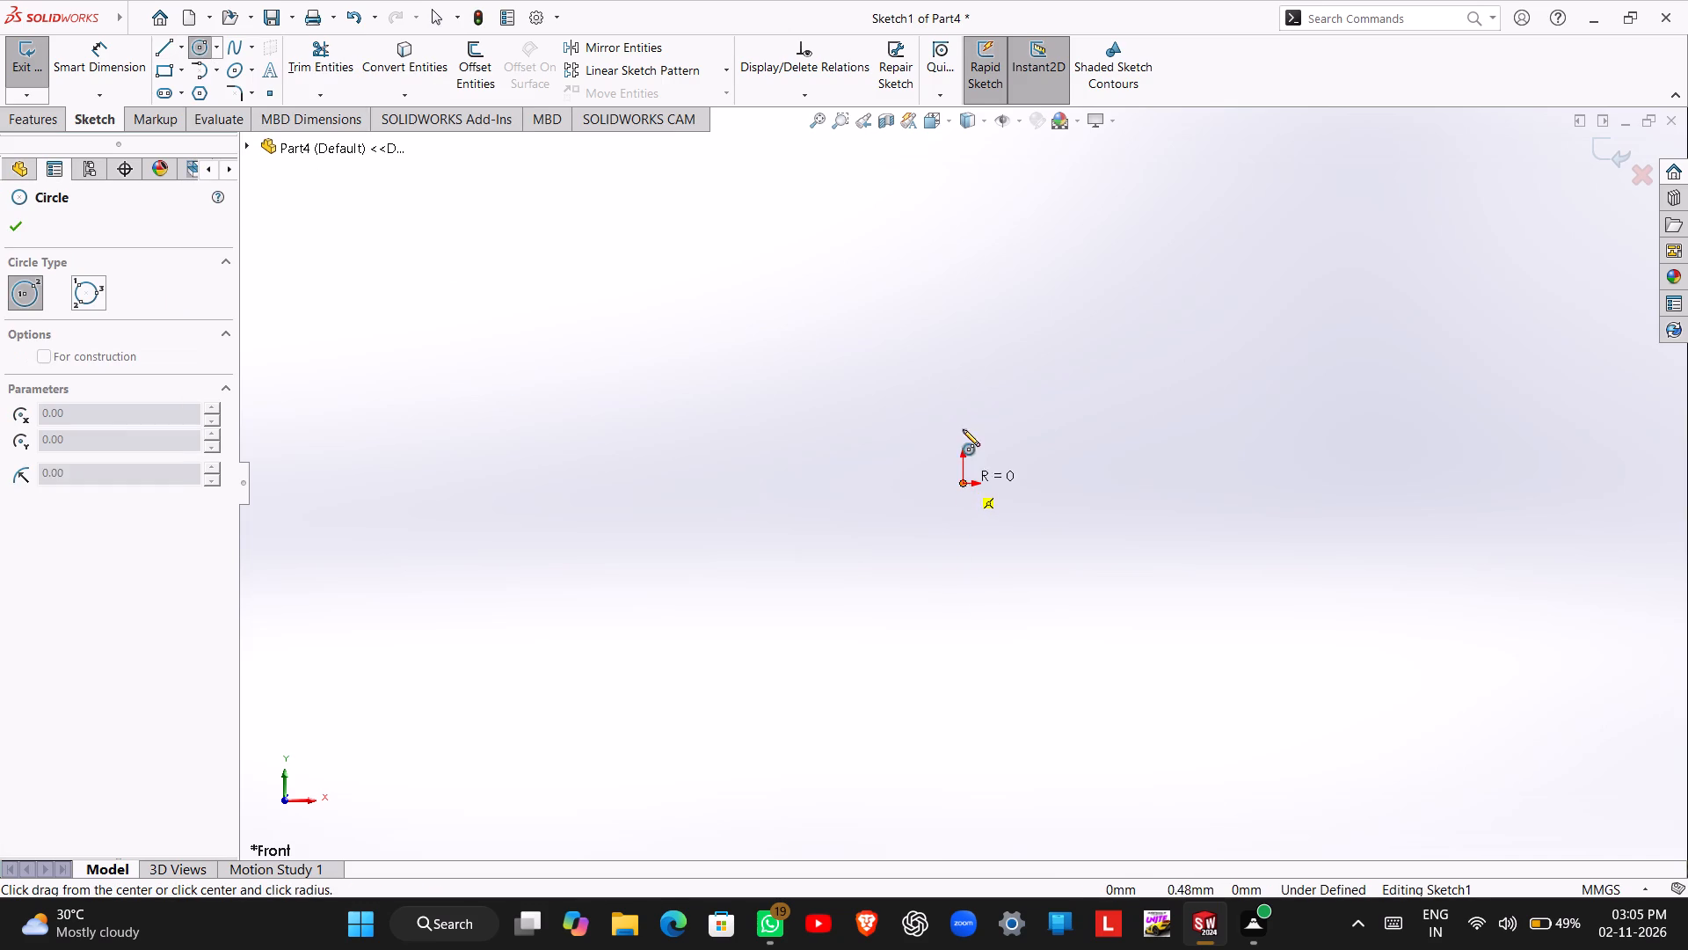
pyautogui.click(912, 230)
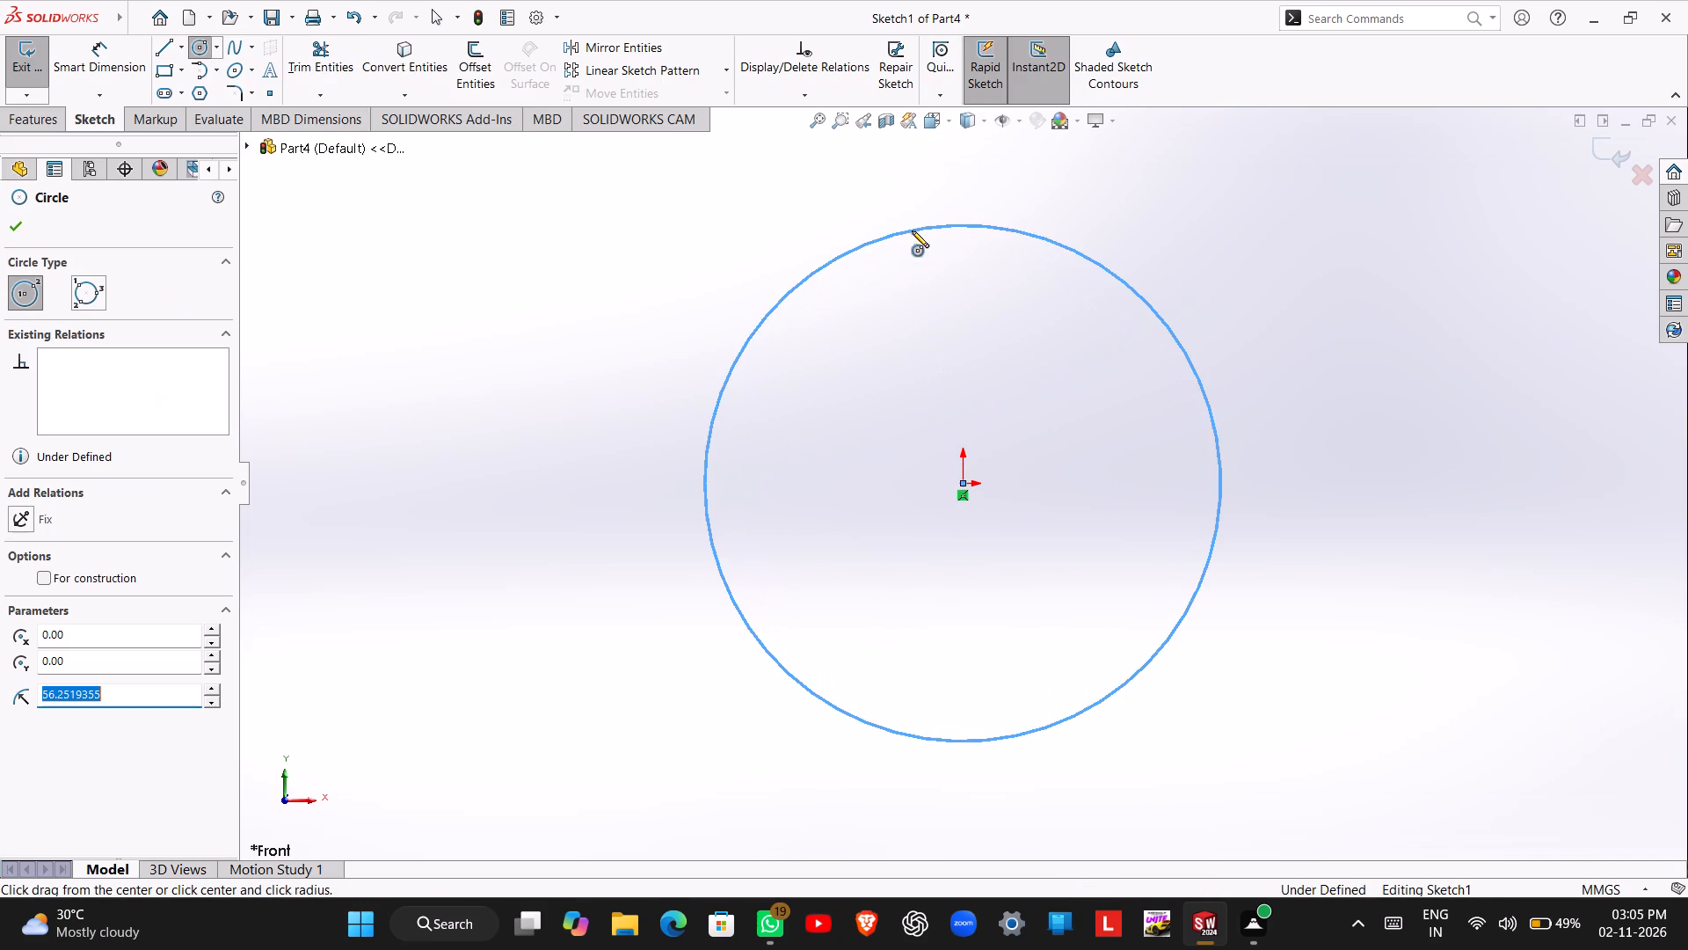
pyautogui.click(965, 481)
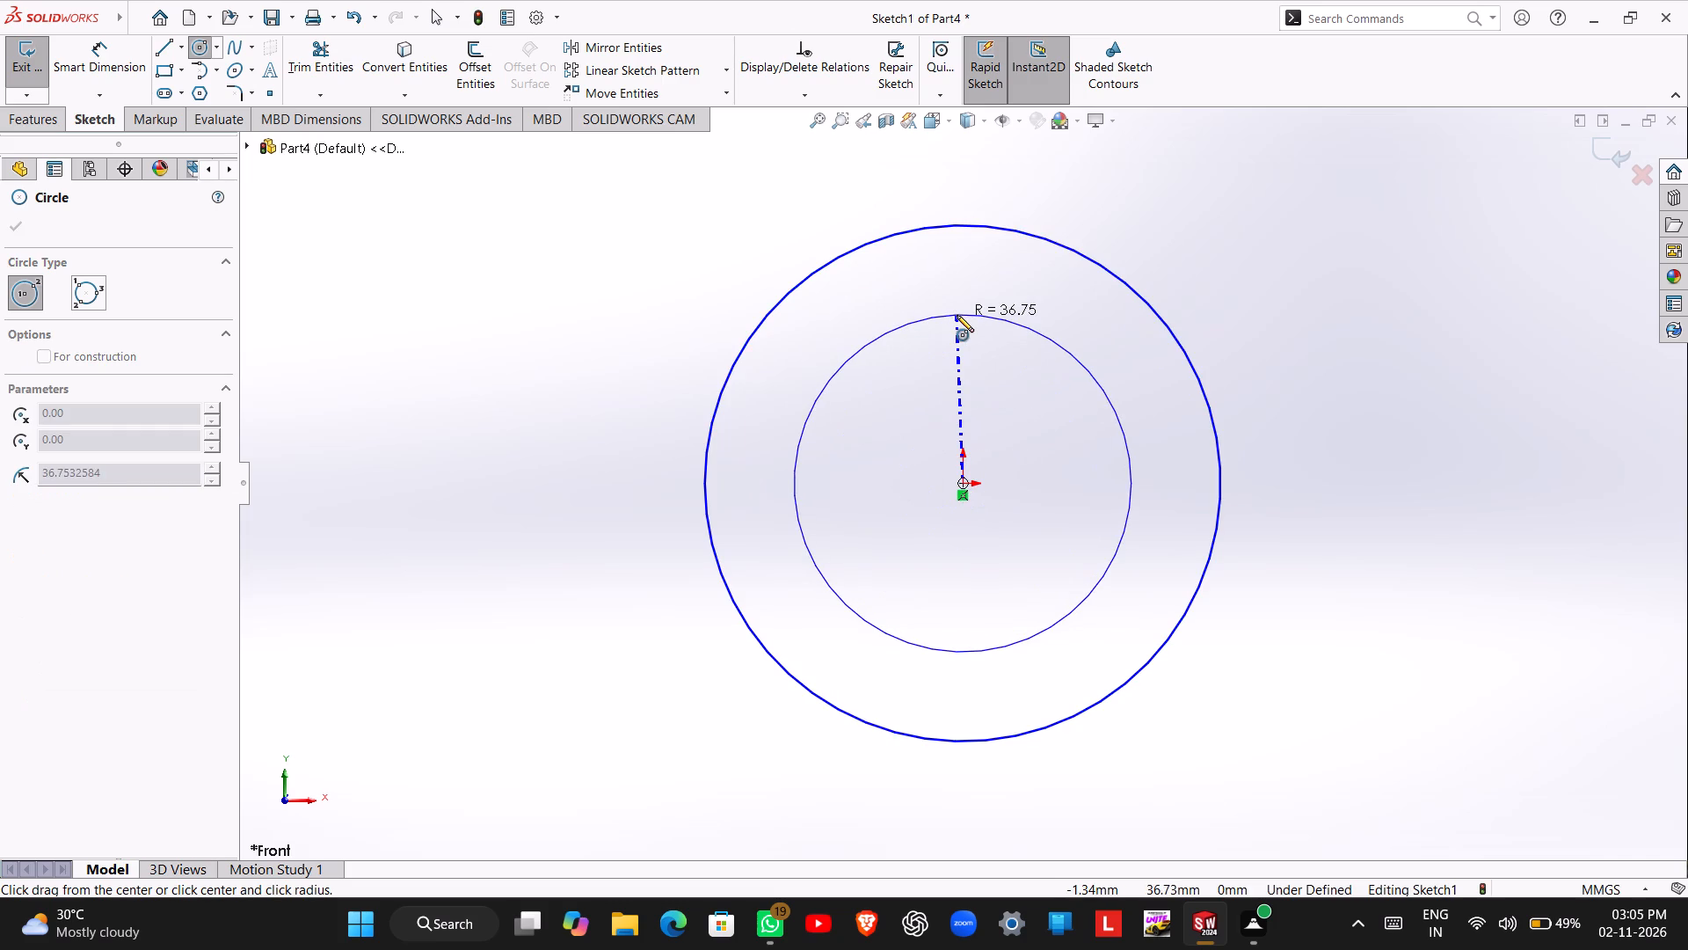
pyautogui.click(957, 315)
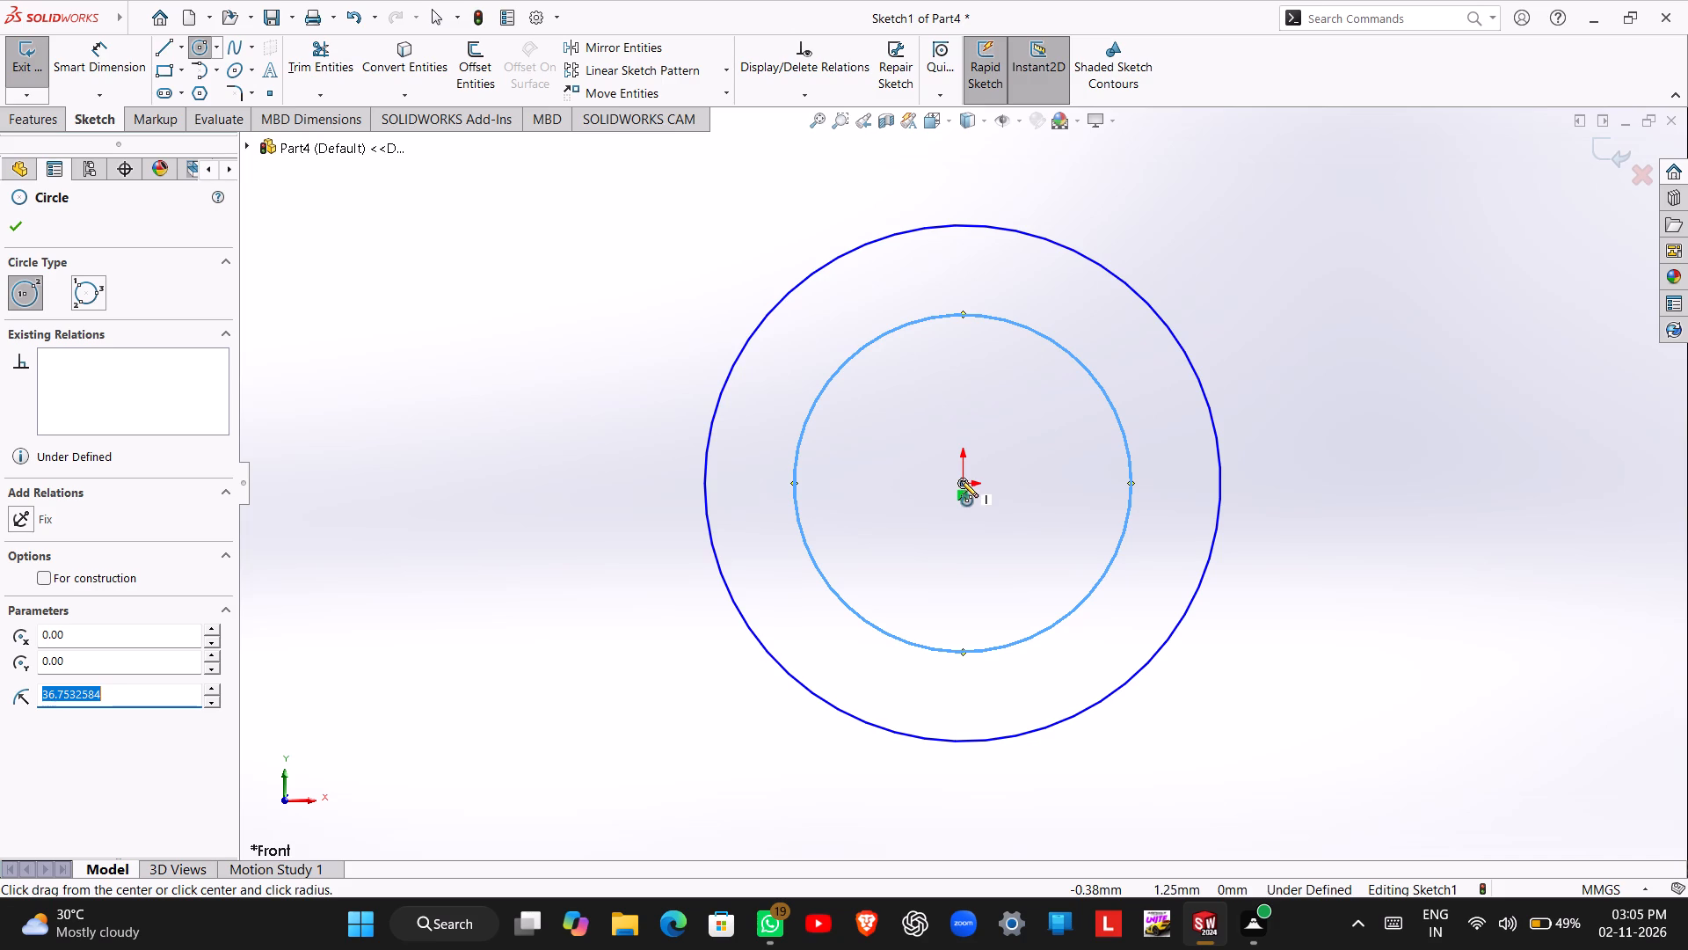
pyautogui.click(961, 481)
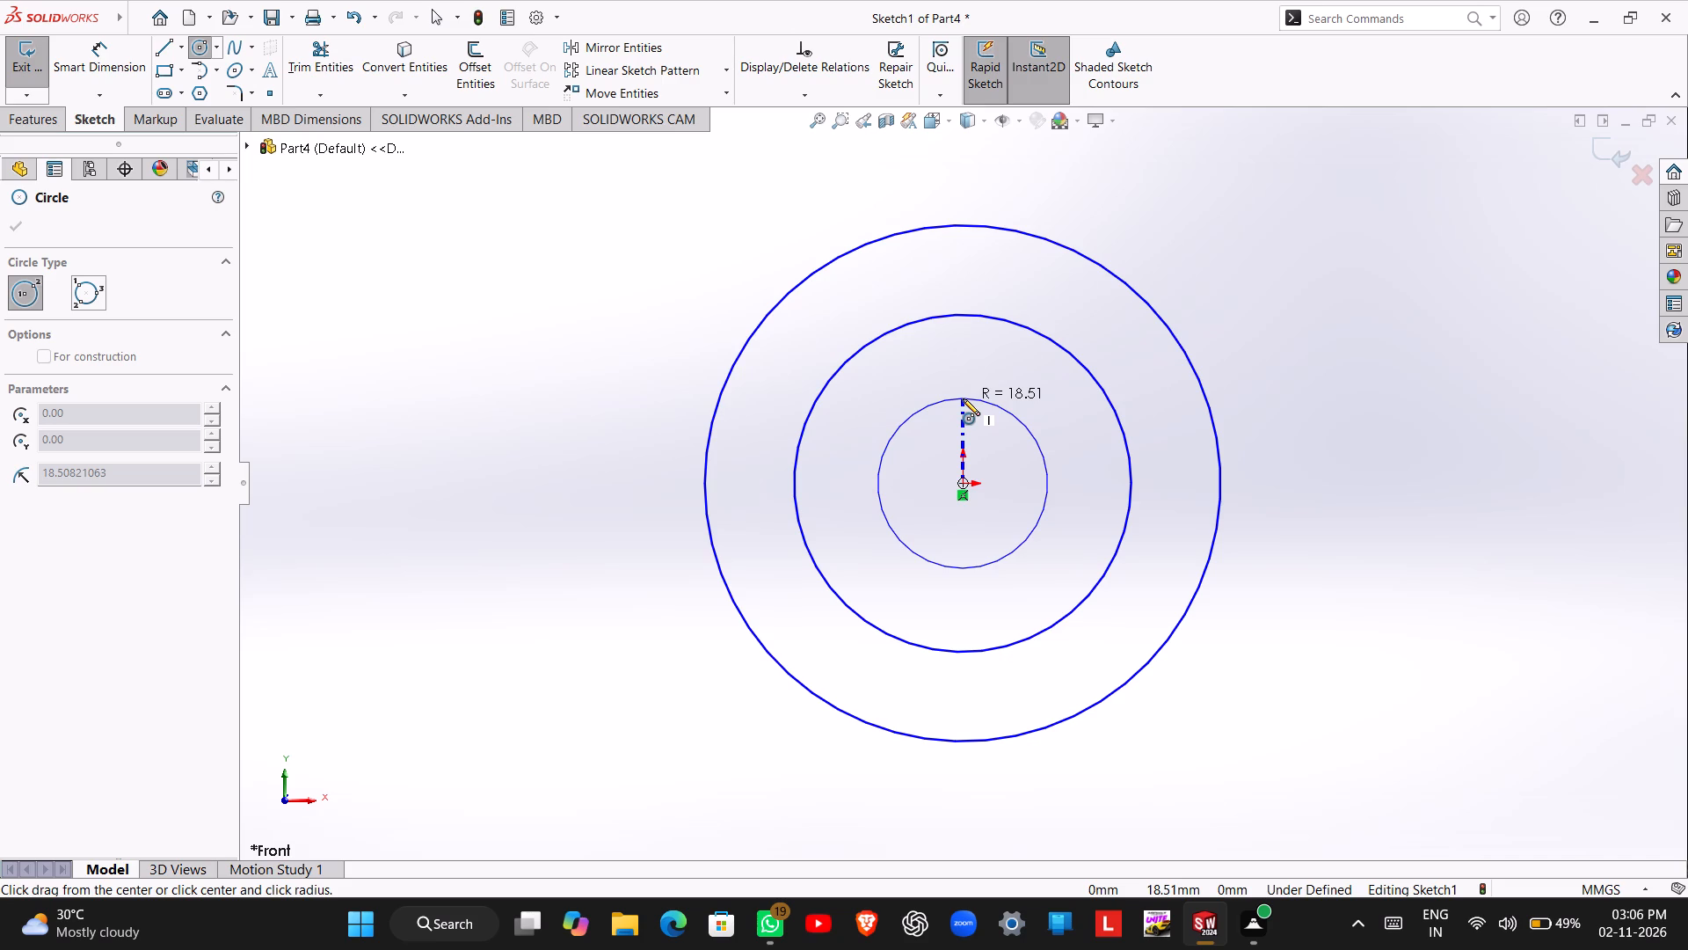
pyautogui.click(963, 398)
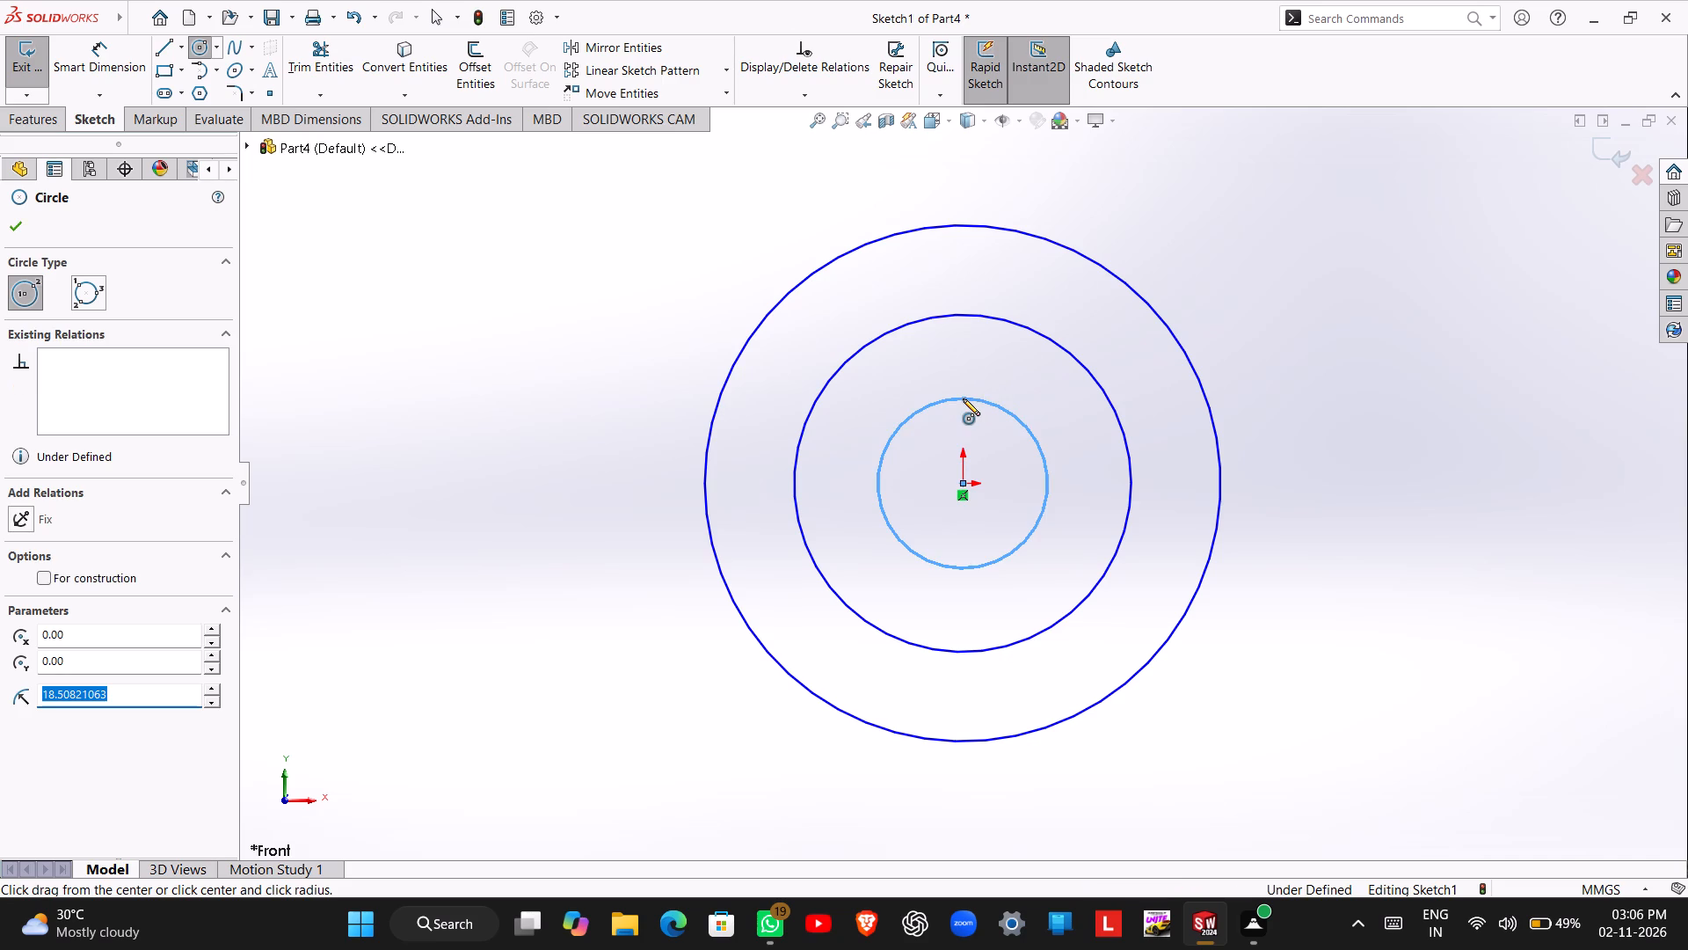
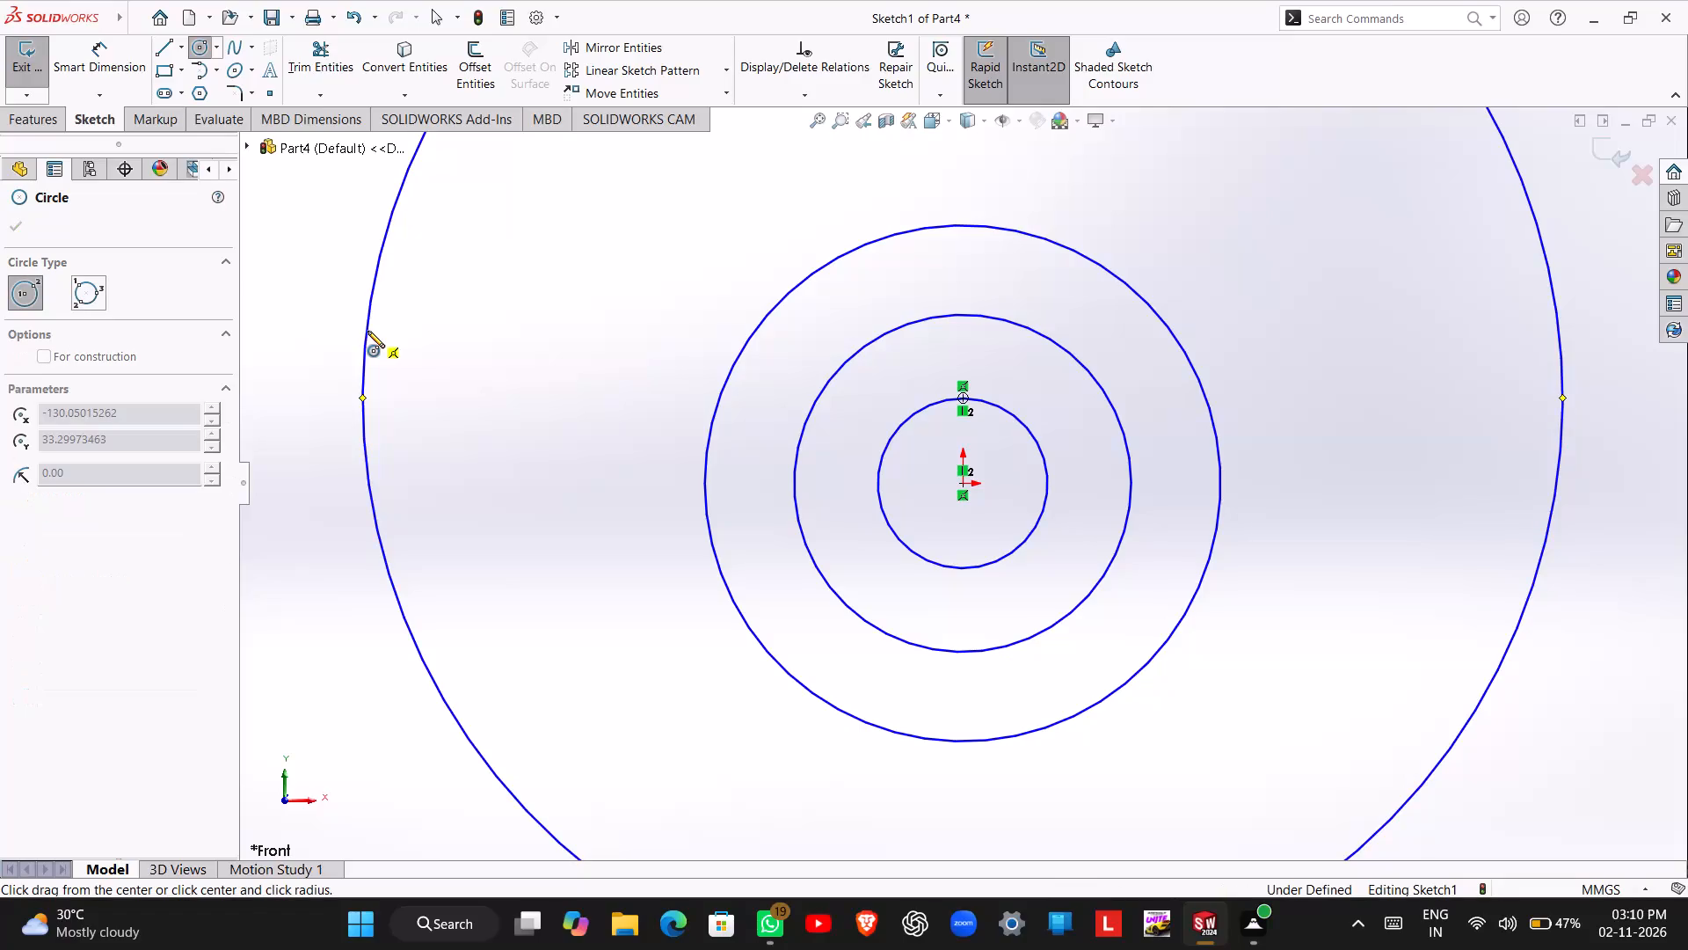
# Delete the oversized circle centred above the origin, including its associated references.
pyautogui.press('Delete')
pyautogui.press('Escape')
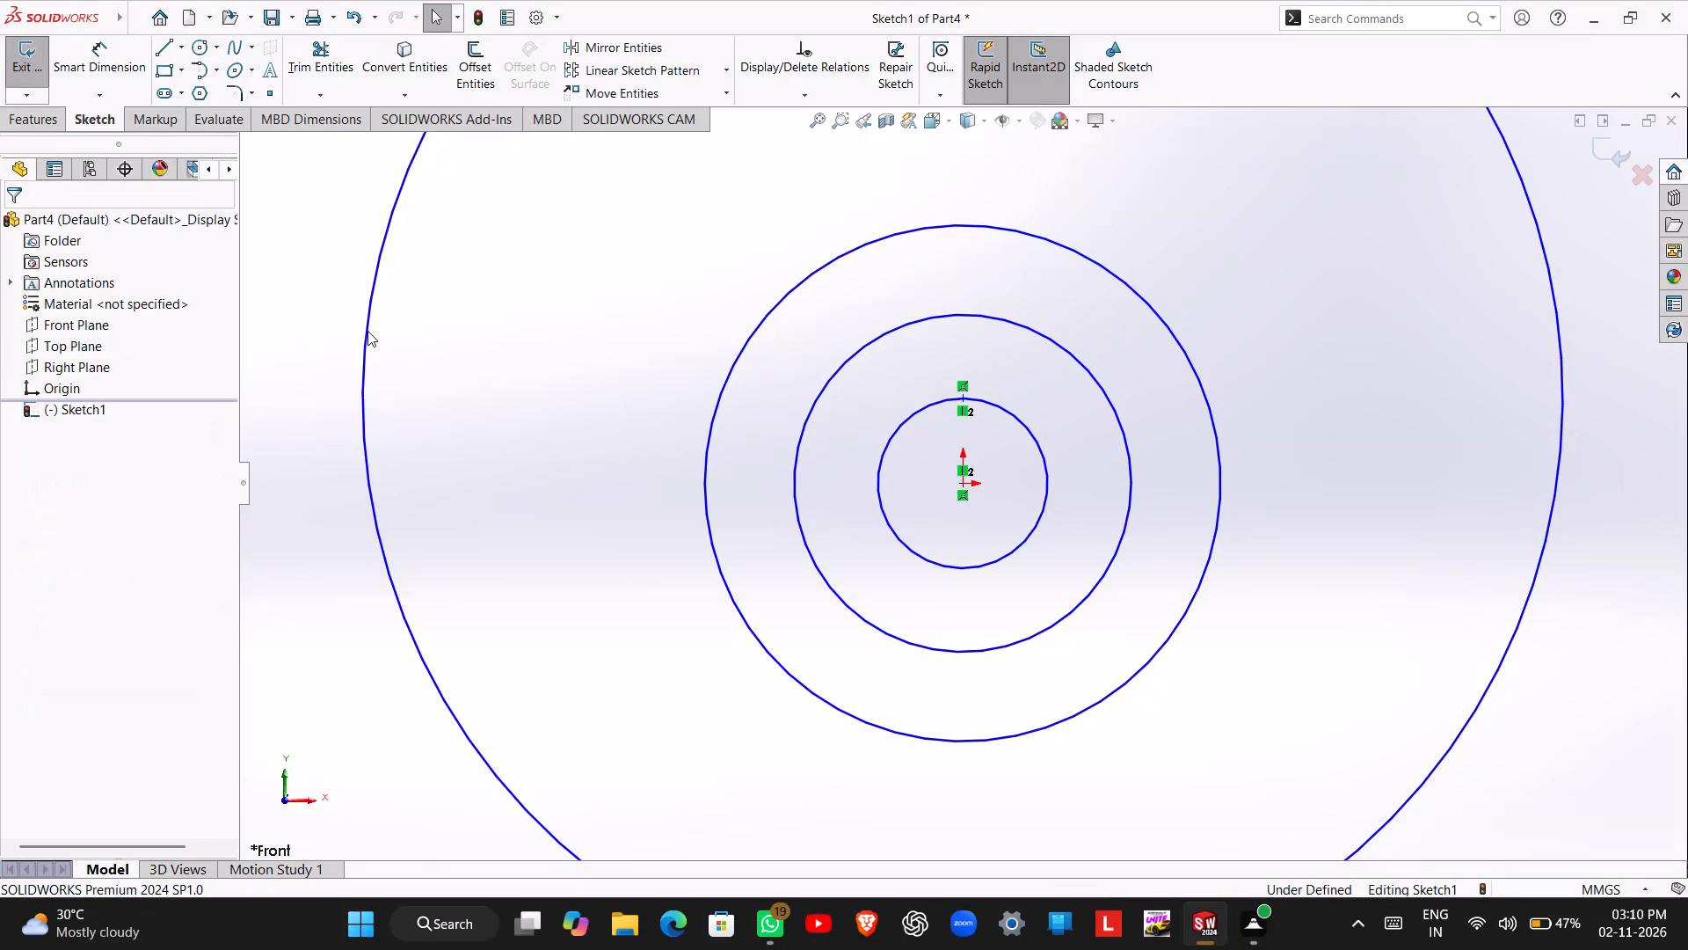
pyautogui.click(367, 331)
pyautogui.press('Delete')
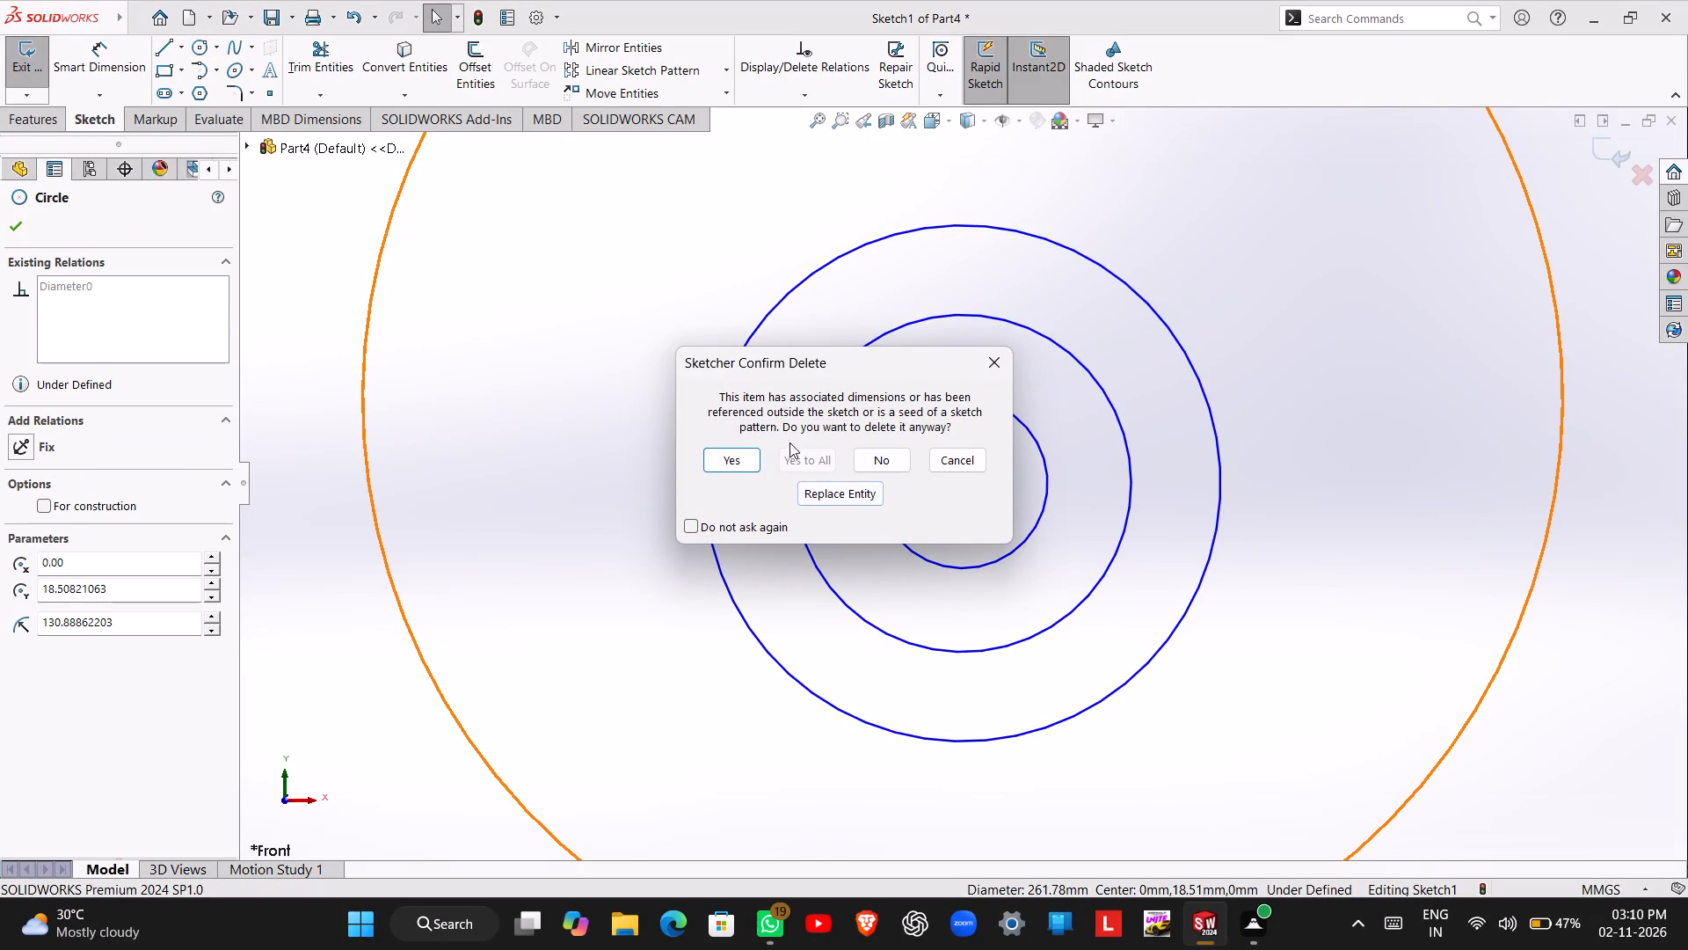
pyautogui.click(751, 465)
# Dimension the outer concentric circle with a diameter of 100 mm.
pyautogui.rightClick(599, 800)
pyautogui.moveTo(601, 795); pyautogui.dragTo(609, 740, button='right')
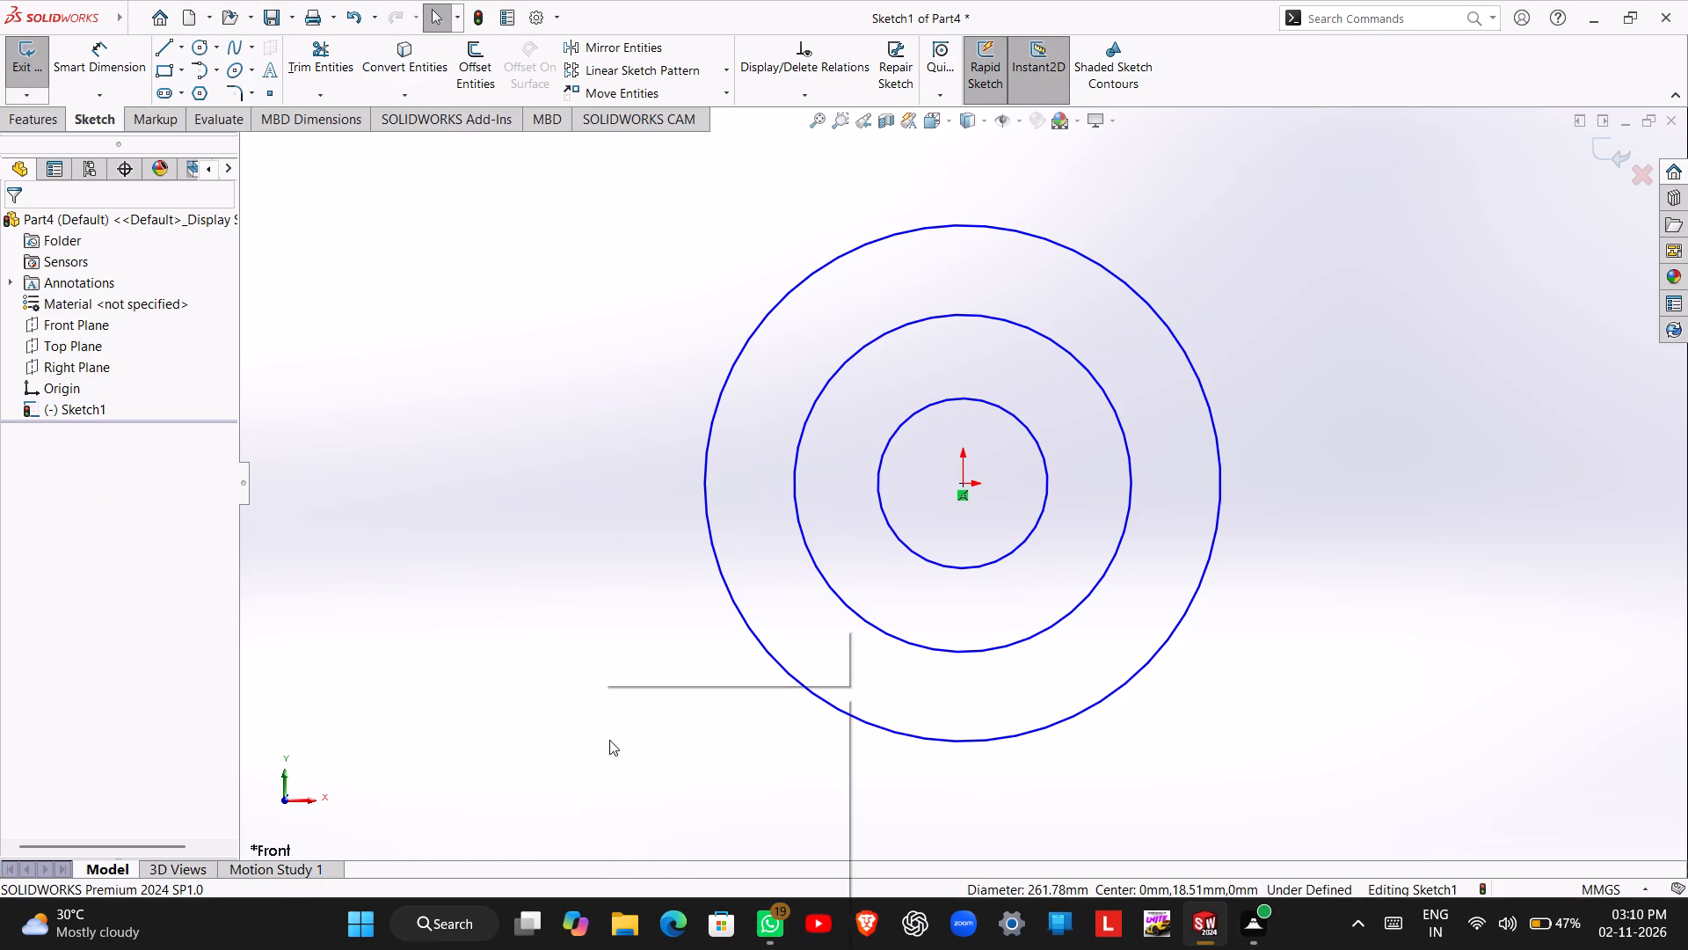
pyautogui.moveTo(609, 740); pyautogui.dragTo(616, 528, button='right')
pyautogui.press('Escape')
pyautogui.moveTo(616, 528); pyautogui.dragTo(616, 486, button='right')
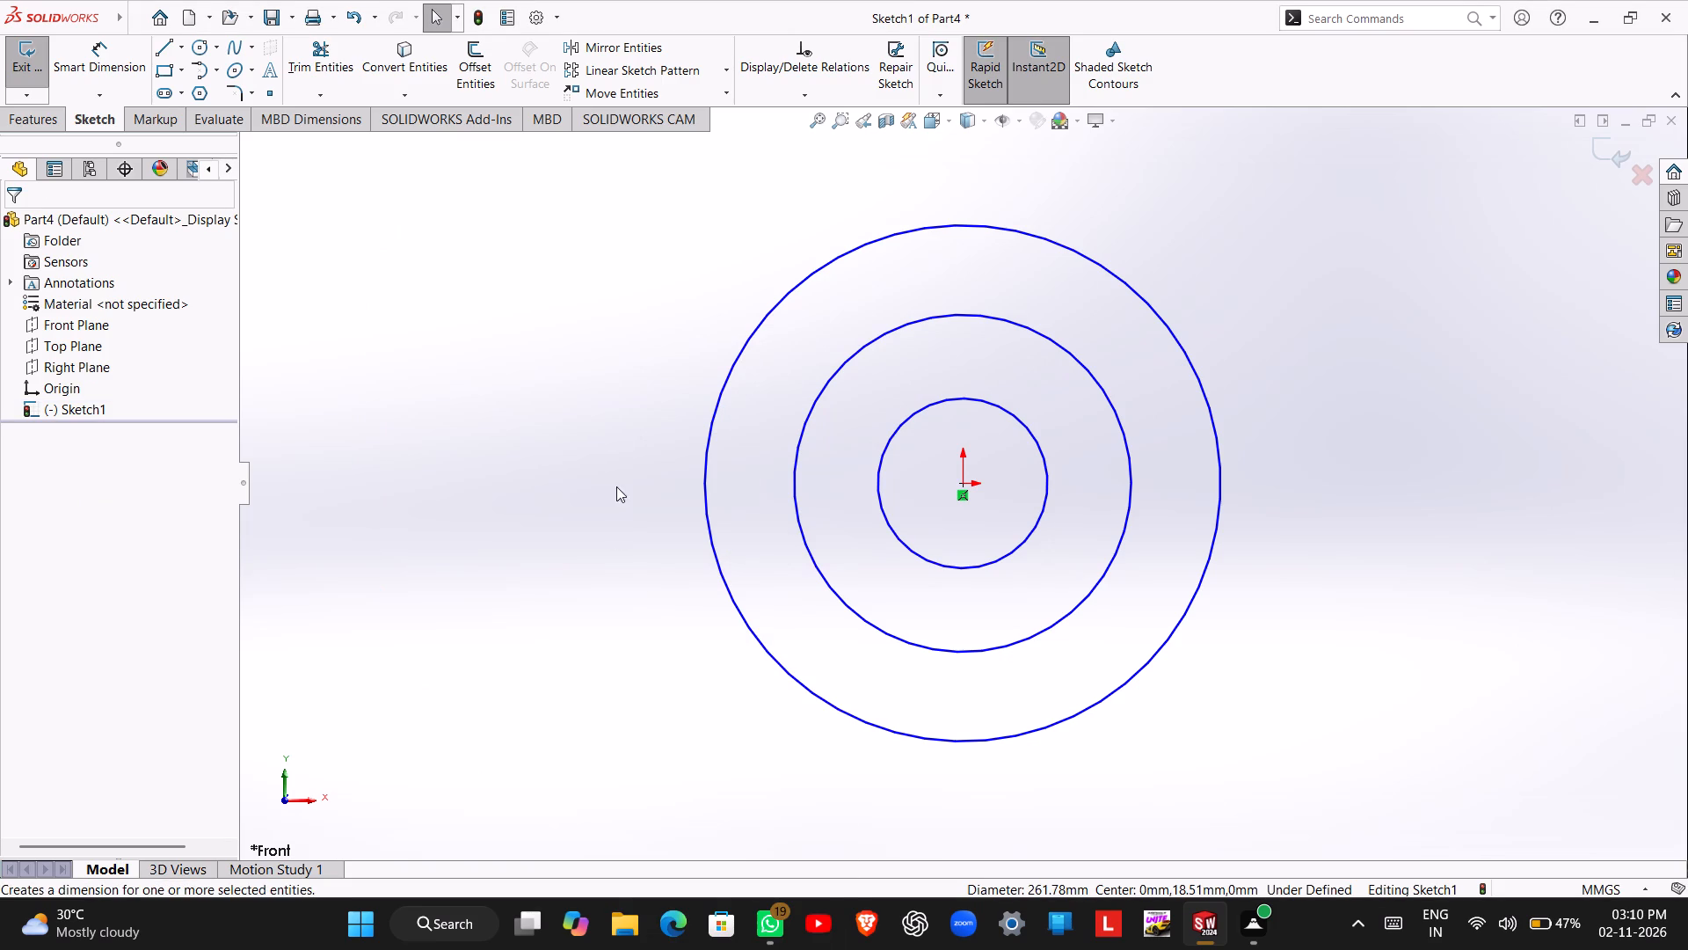
pyautogui.moveTo(616, 486); pyautogui.dragTo(620, 345, button='right')
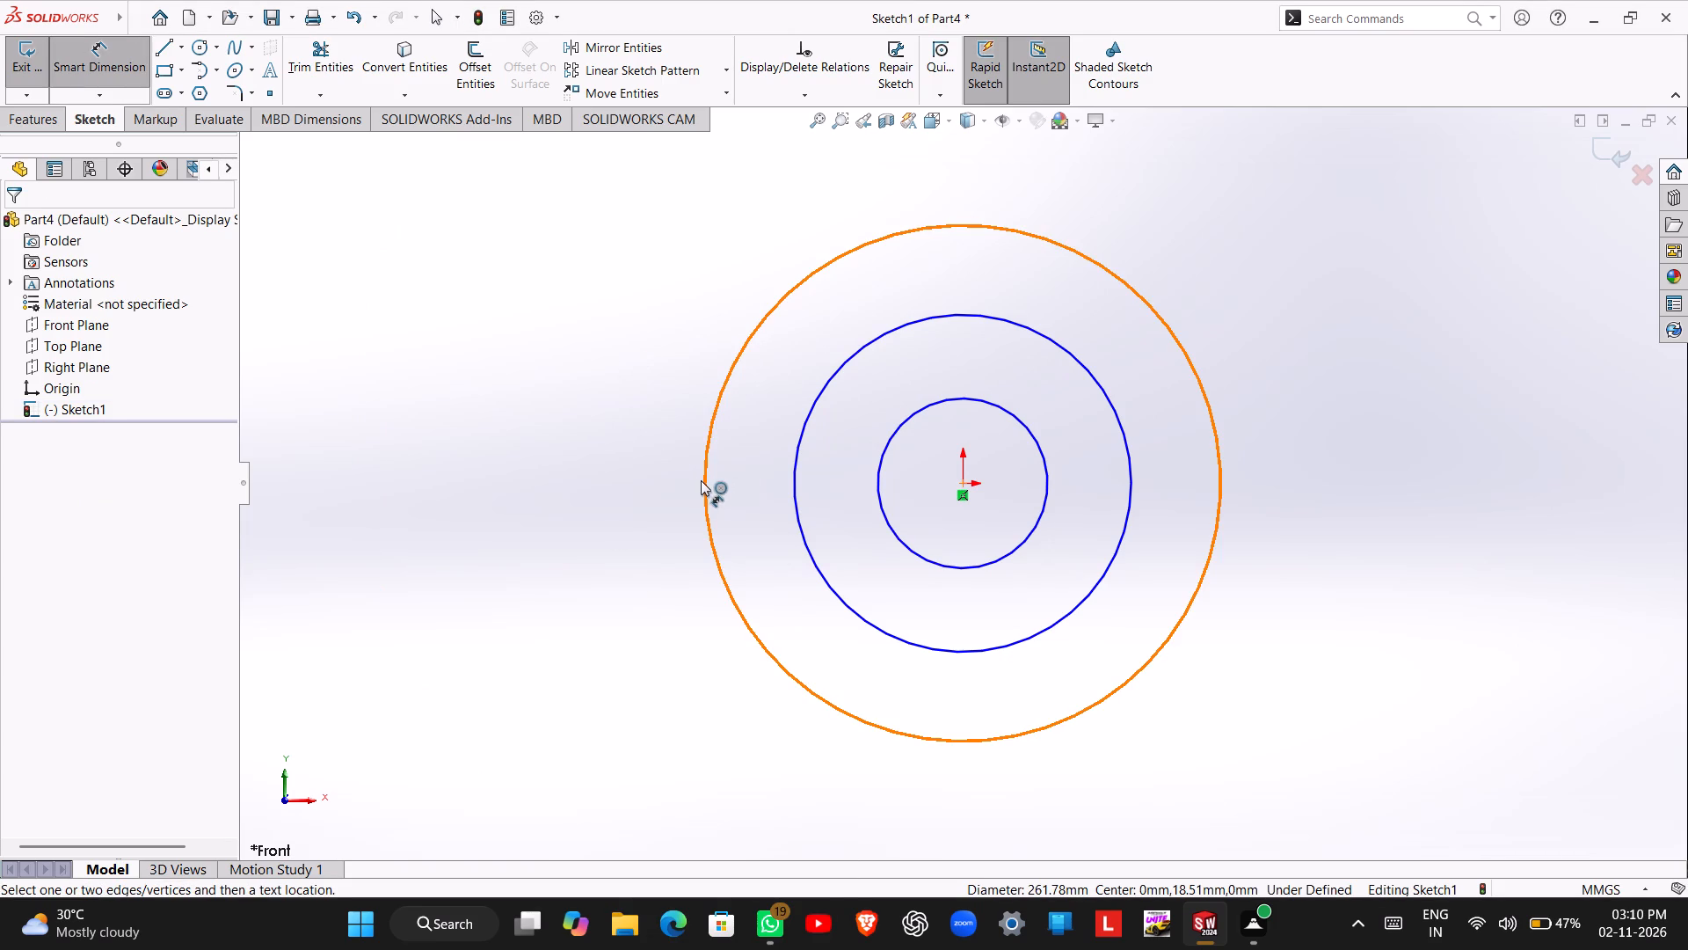
pyautogui.click(701, 480)
pyautogui.click(618, 479)
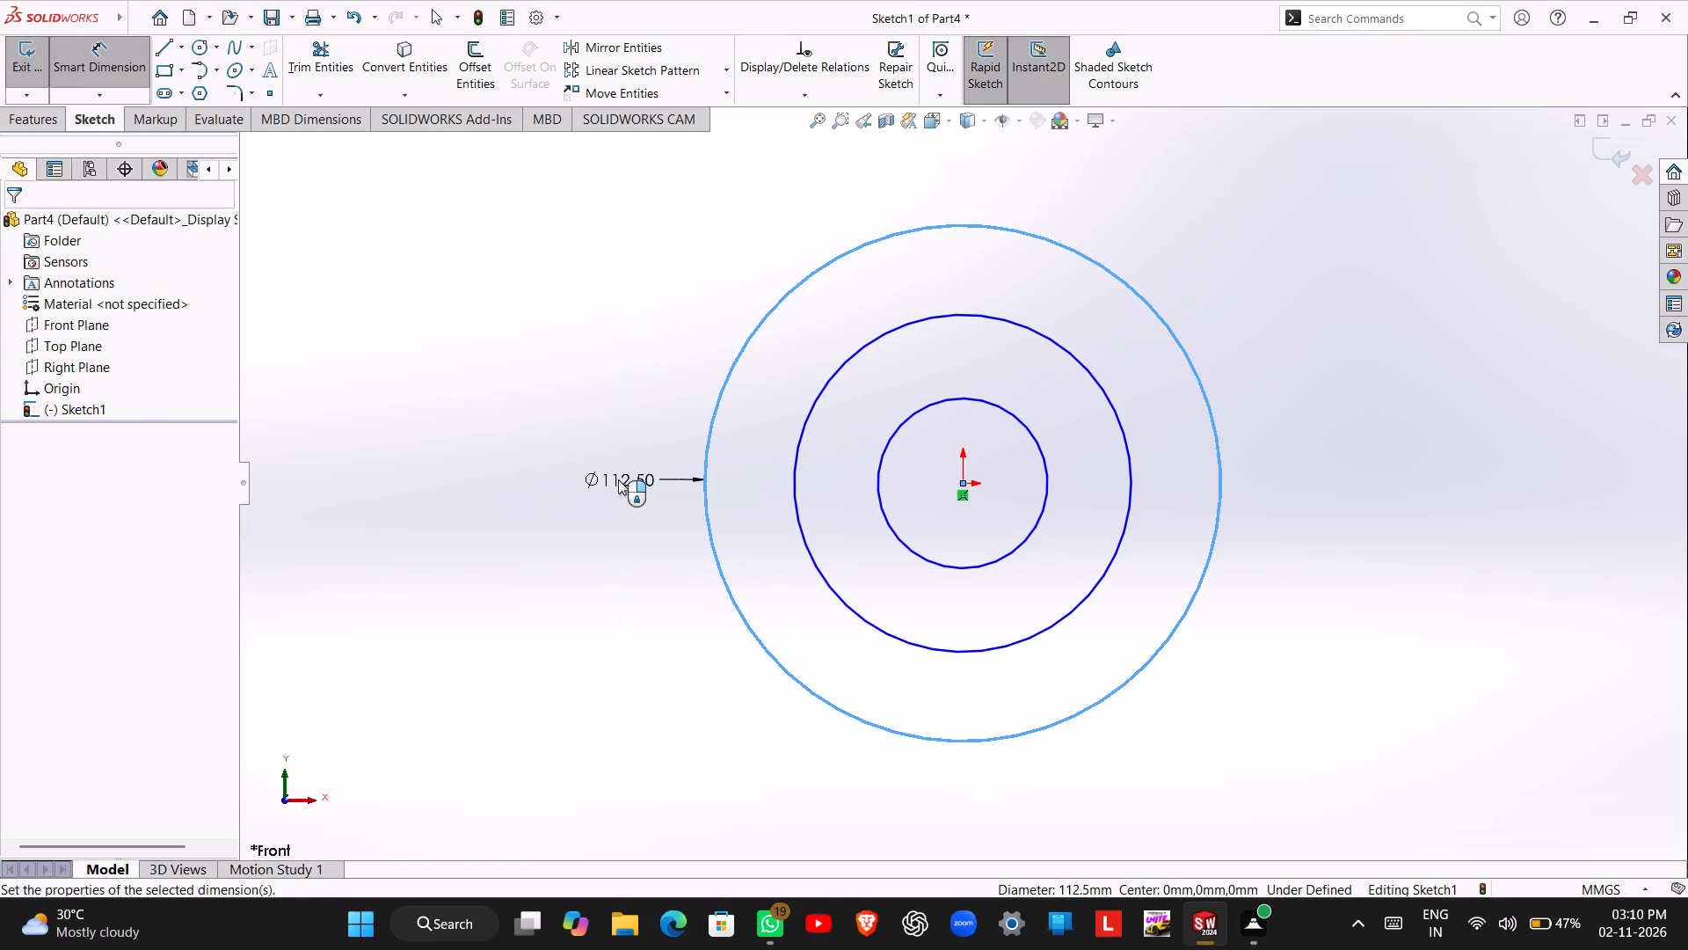
pyautogui.write('100')
pyautogui.press('Return')
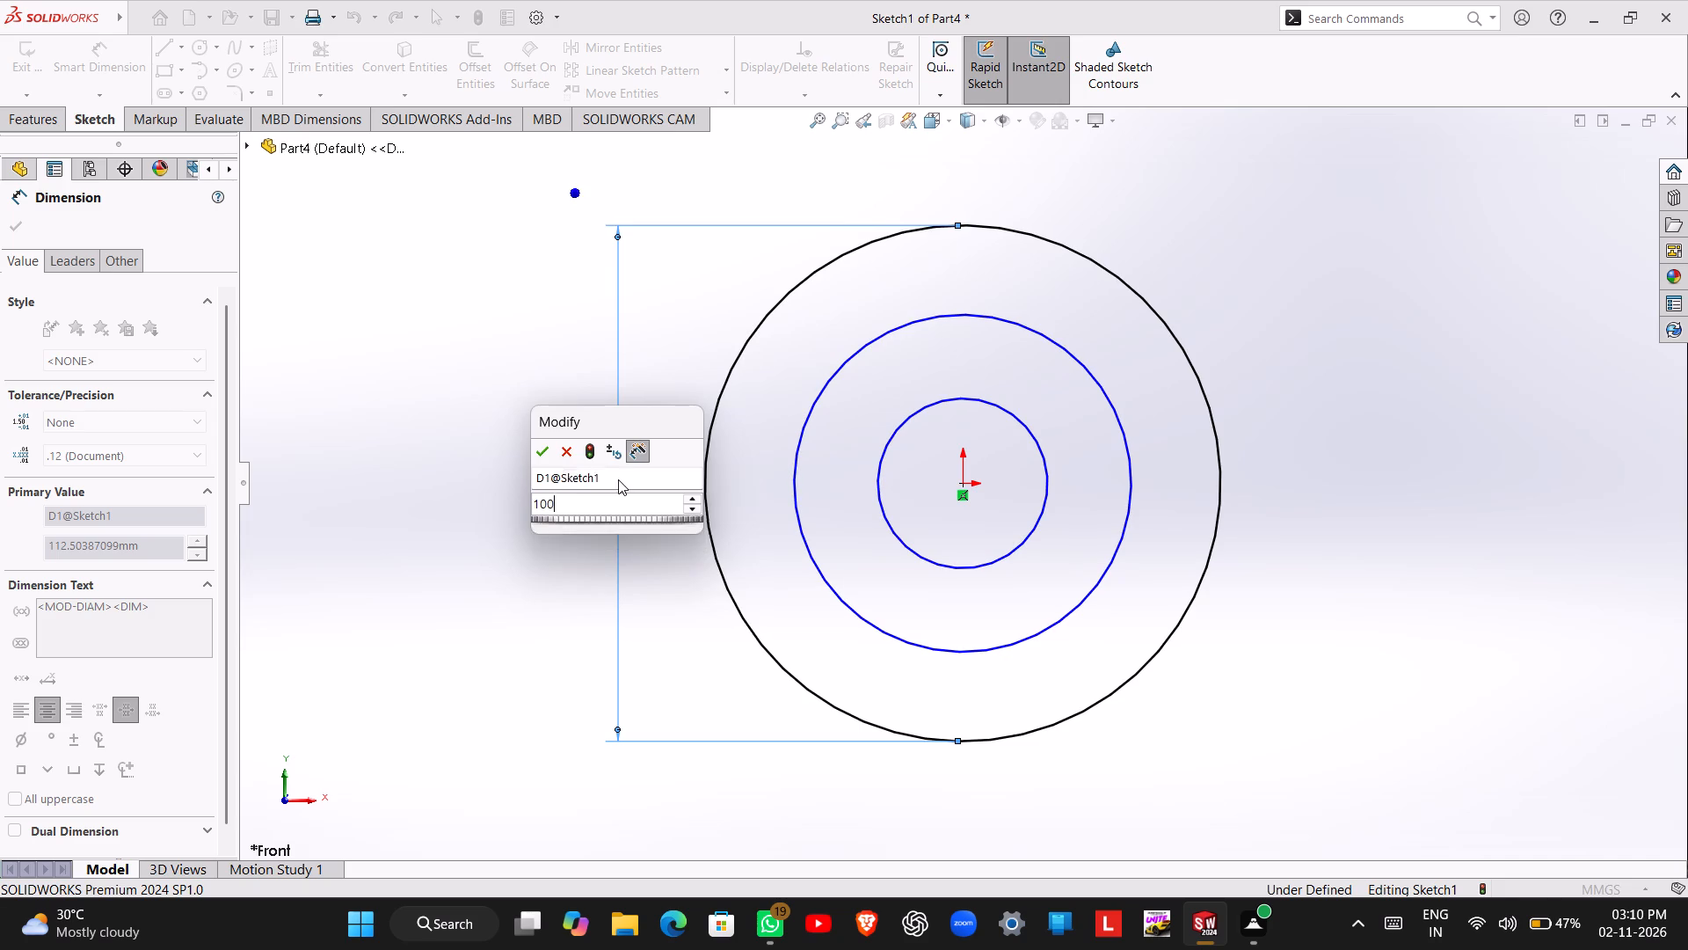
# Dimension the middle concentric circle at 70 mm diameter and the inner one at 35 mm diameter.
pyautogui.click(803, 535)
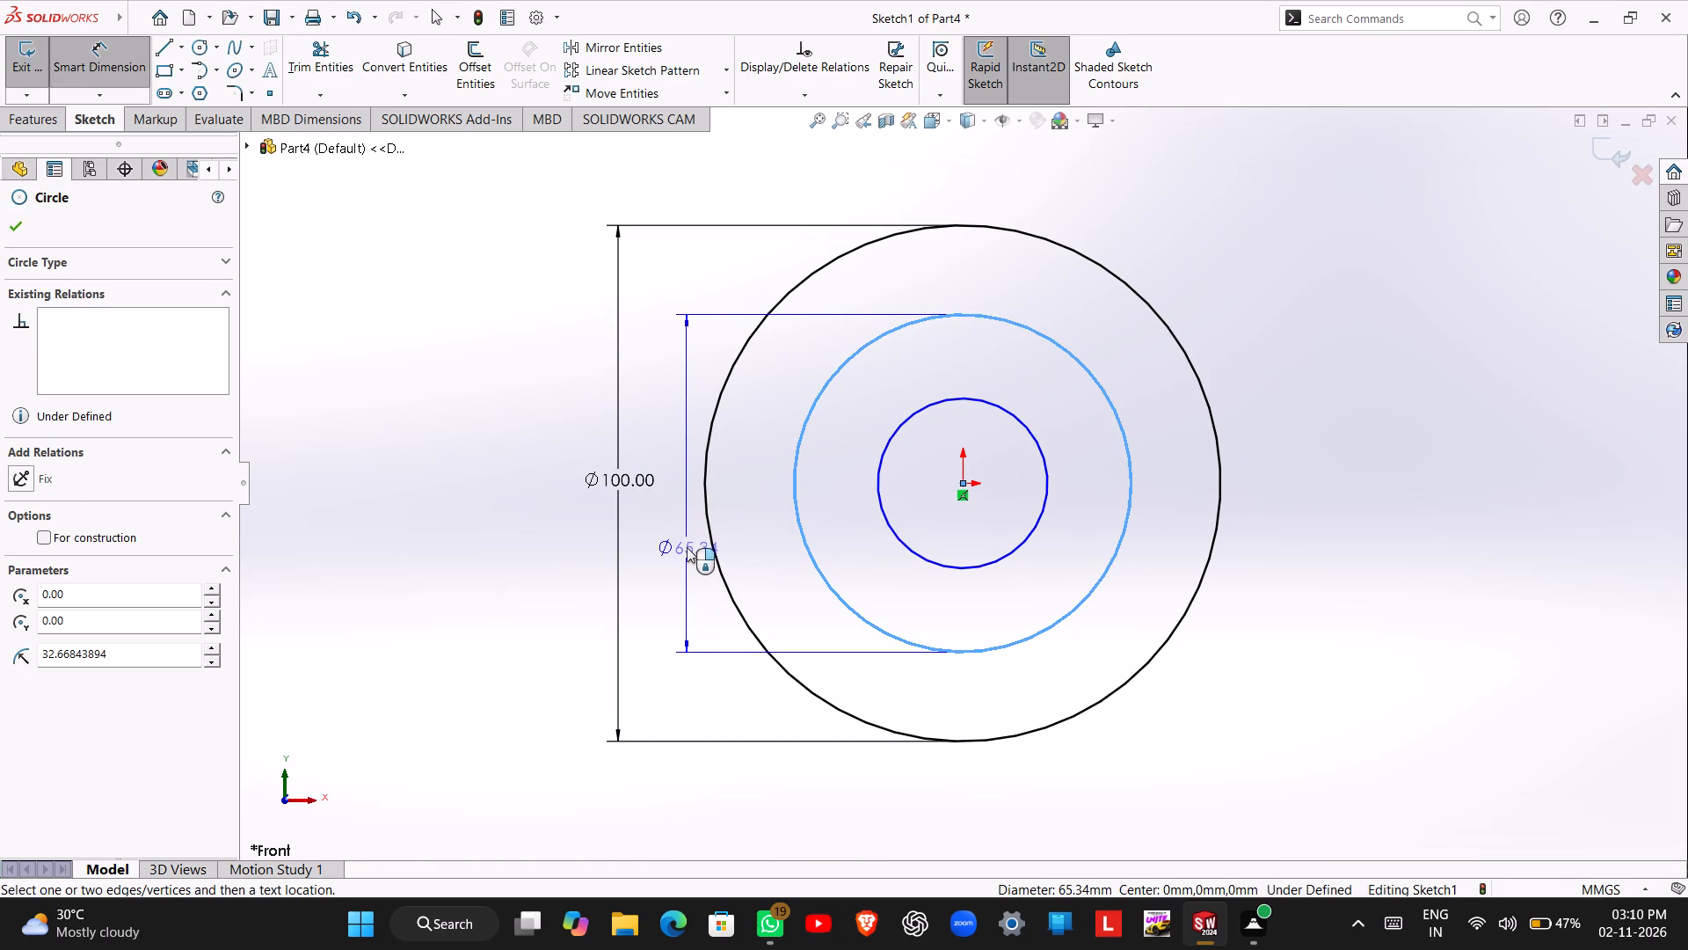
pyautogui.click(564, 571)
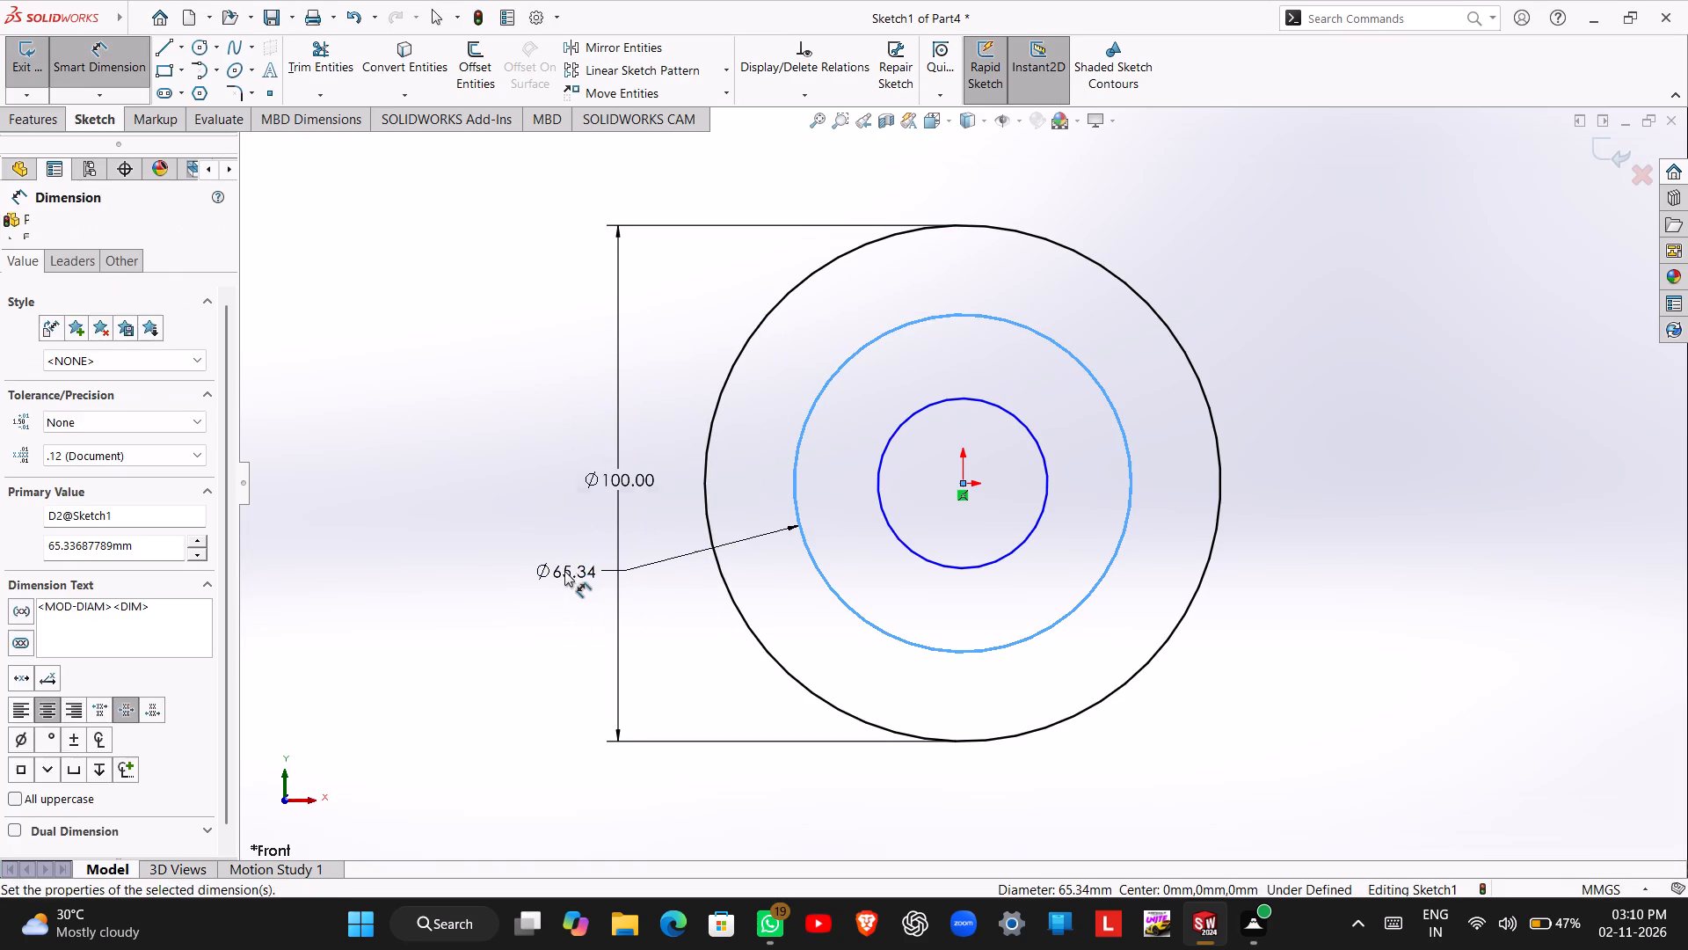
pyautogui.write('70')
pyautogui.press('Return')
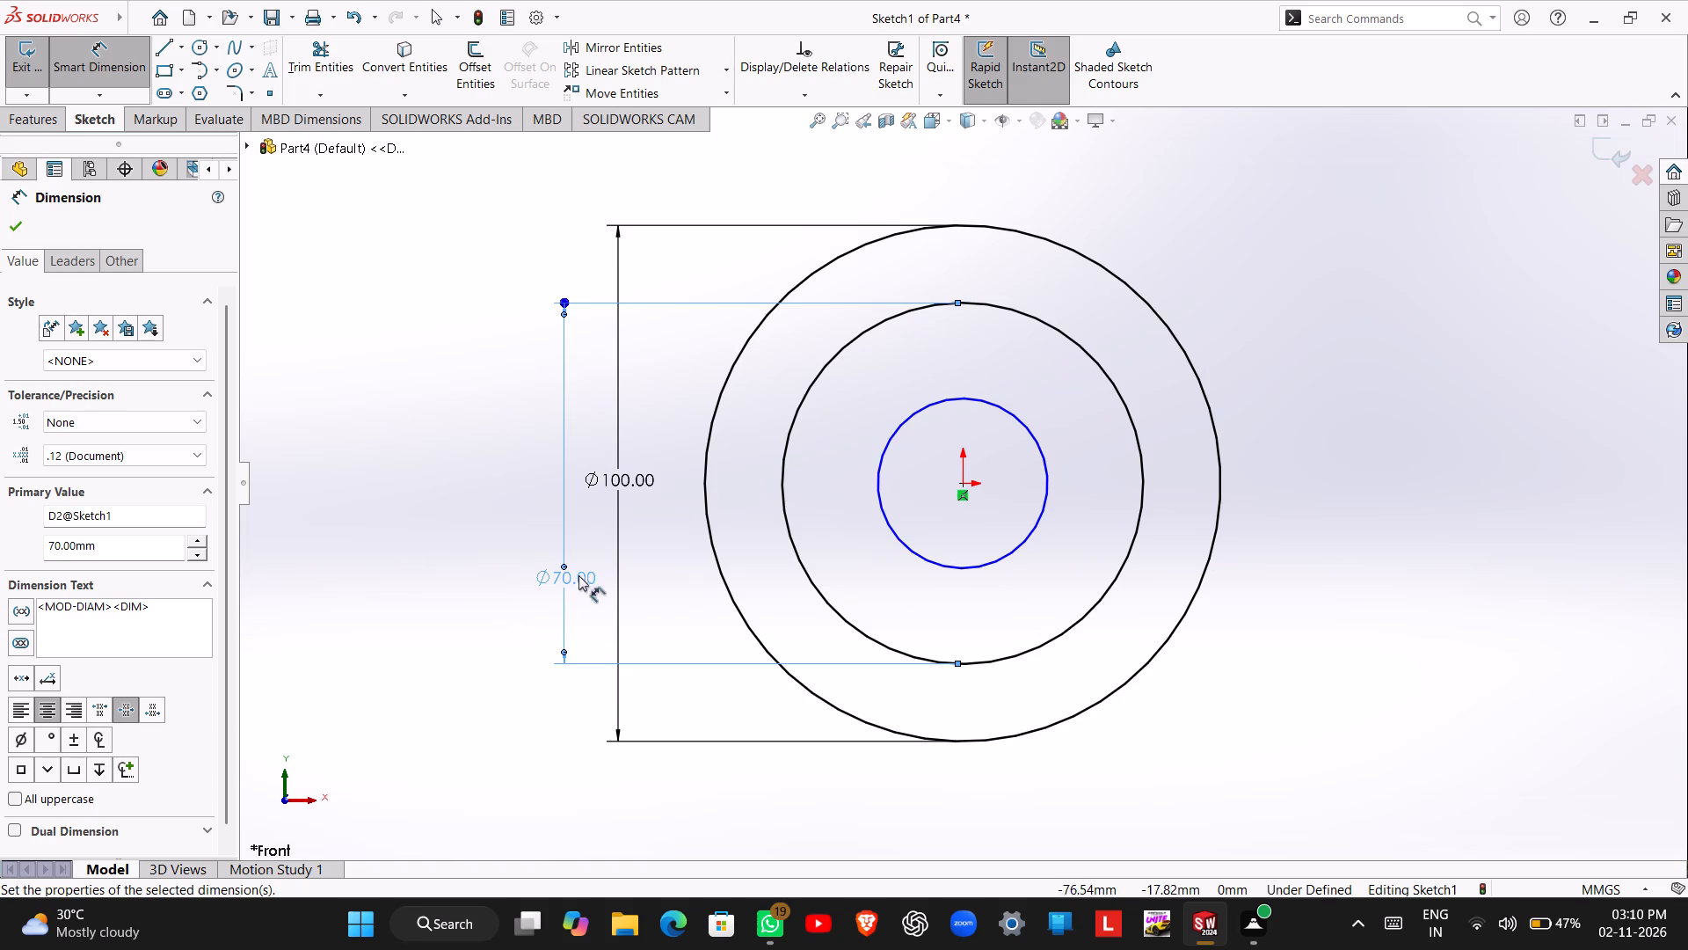
pyautogui.click(894, 535)
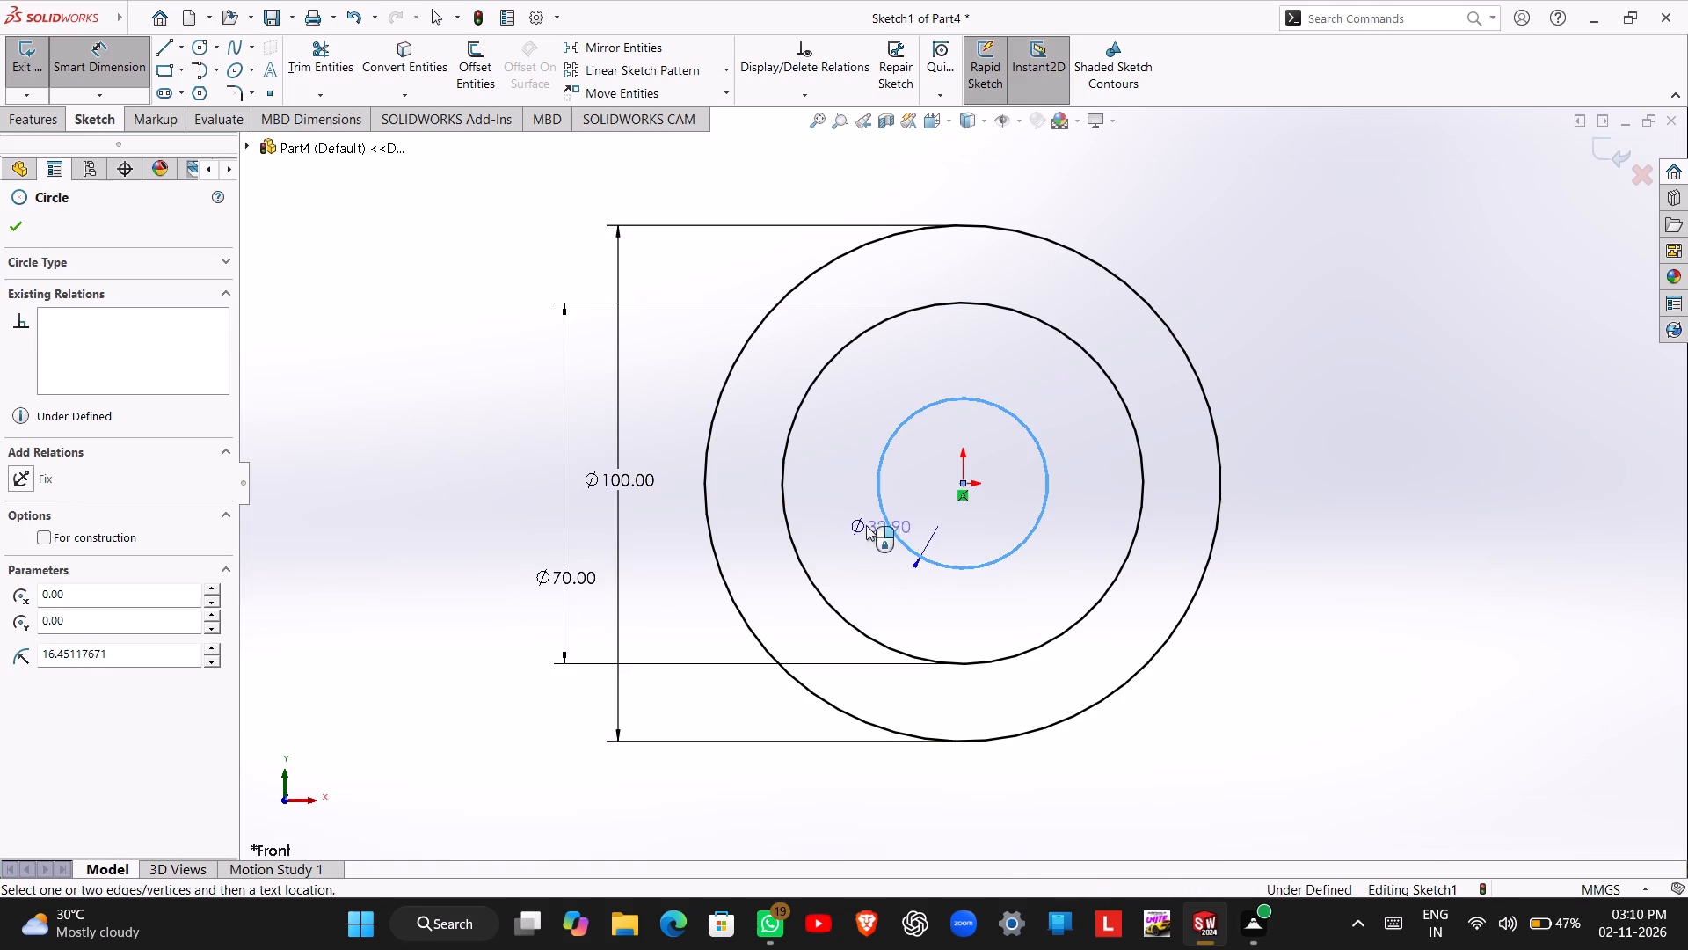
pyautogui.click(678, 552)
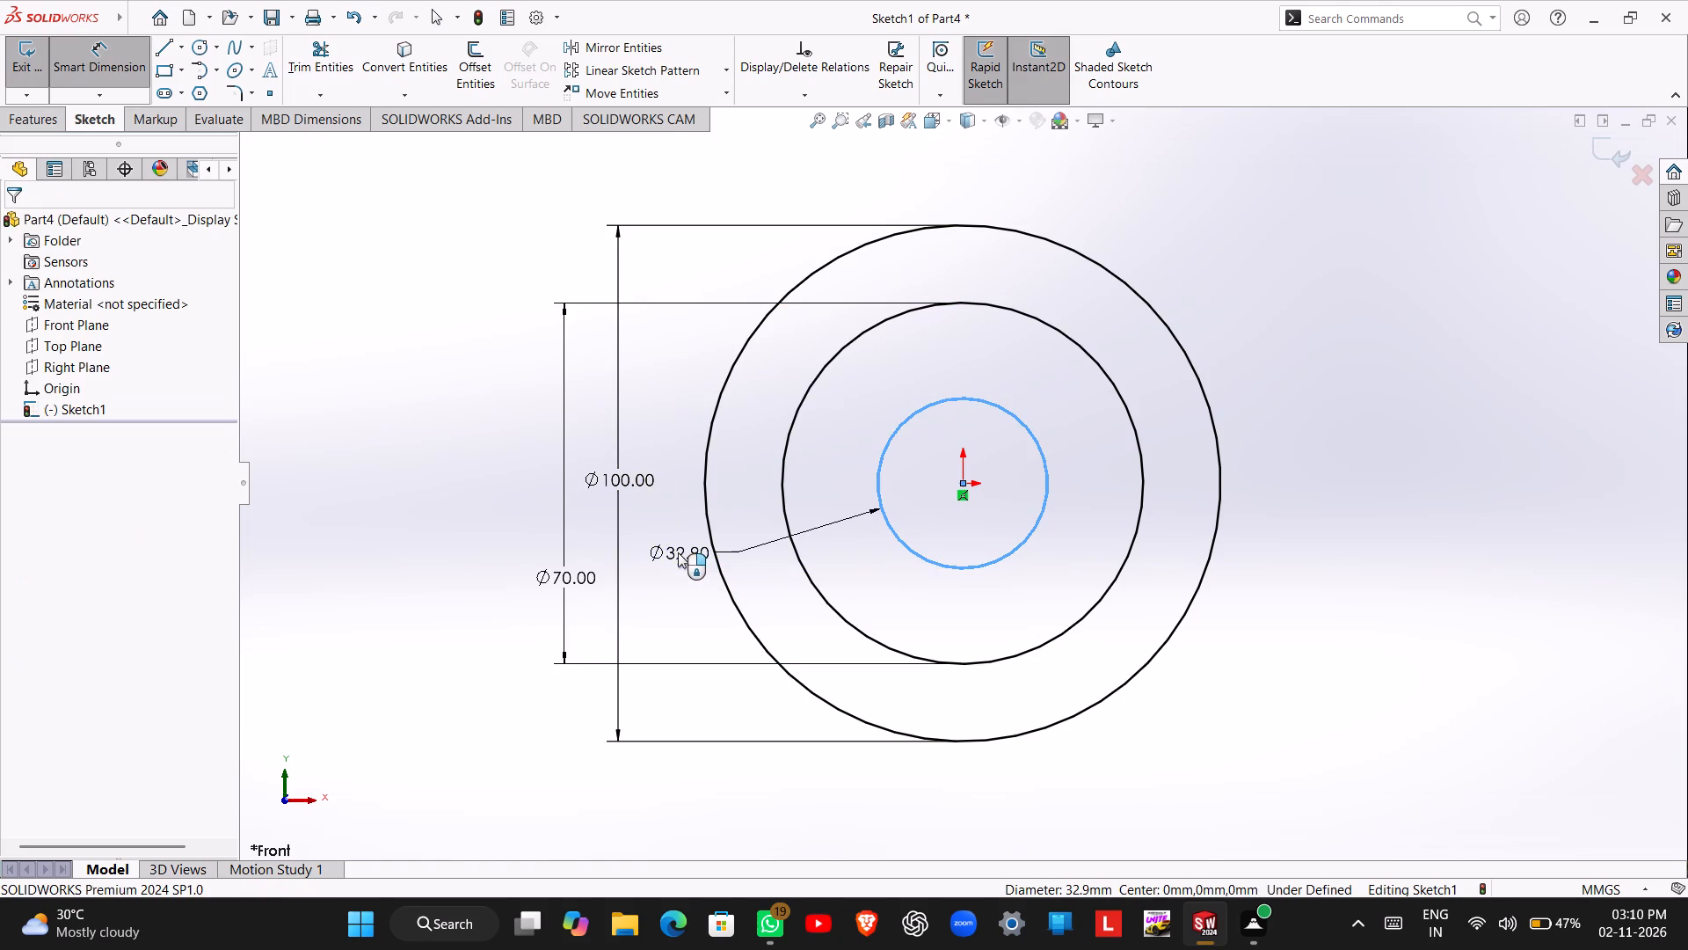
pyautogui.write('35')
pyautogui.press('Return')
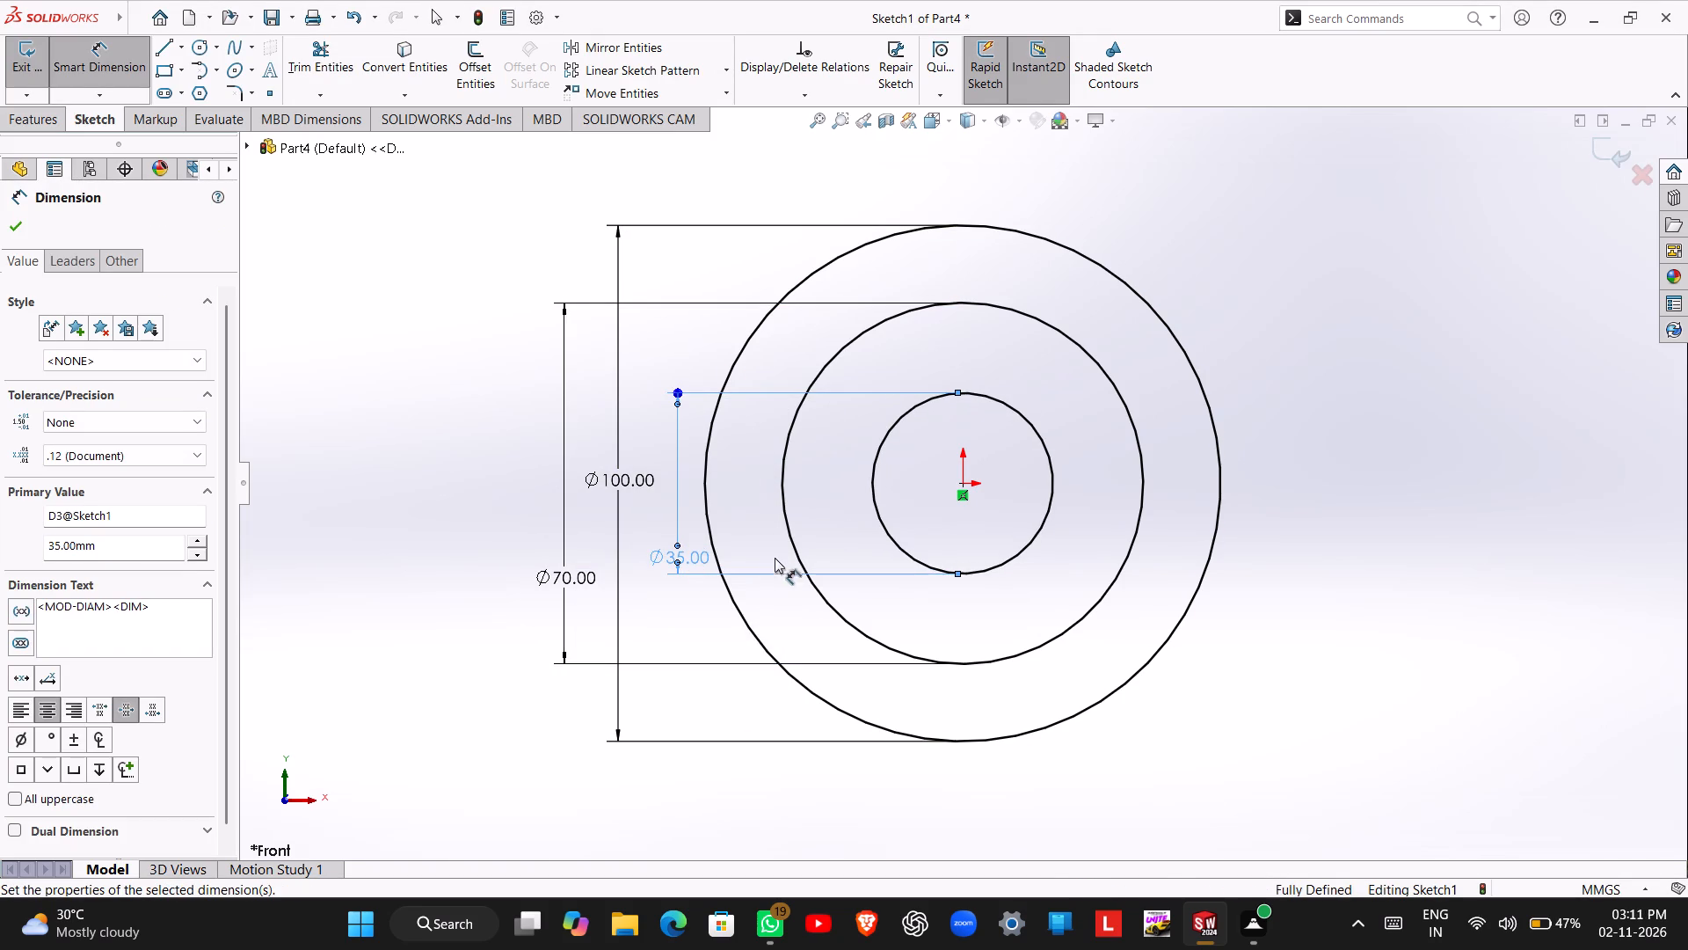
pyautogui.click(11, 232)
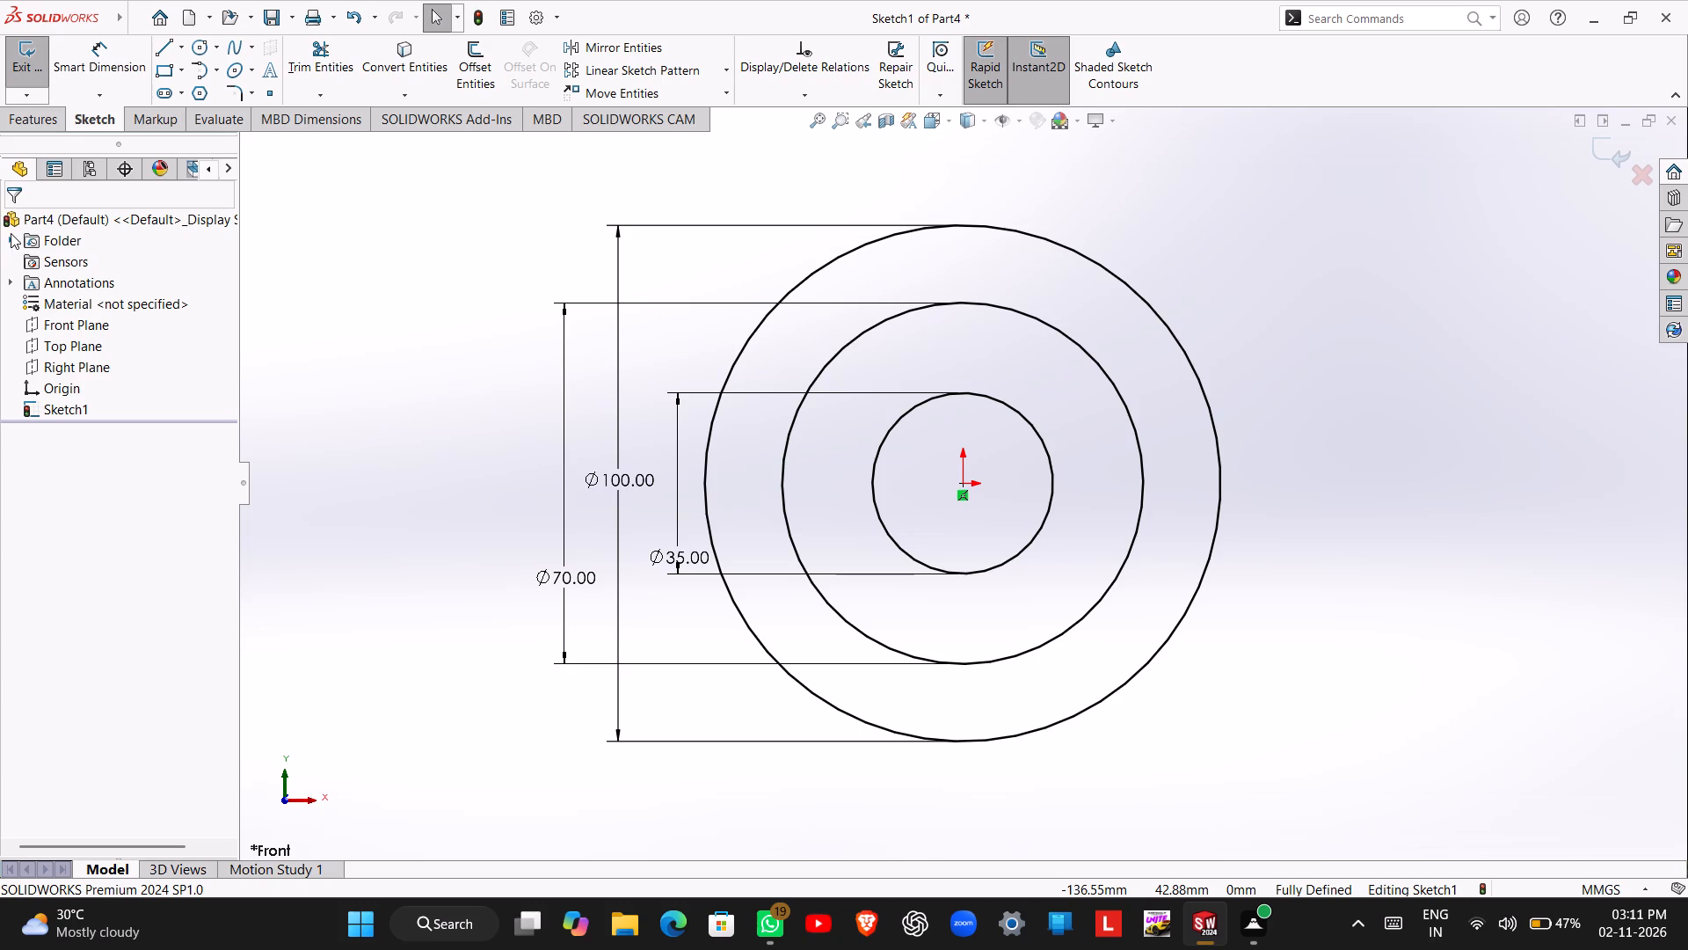
# Convert the 70 mm circle to construction geometry.
pyautogui.rightClick(778, 478)
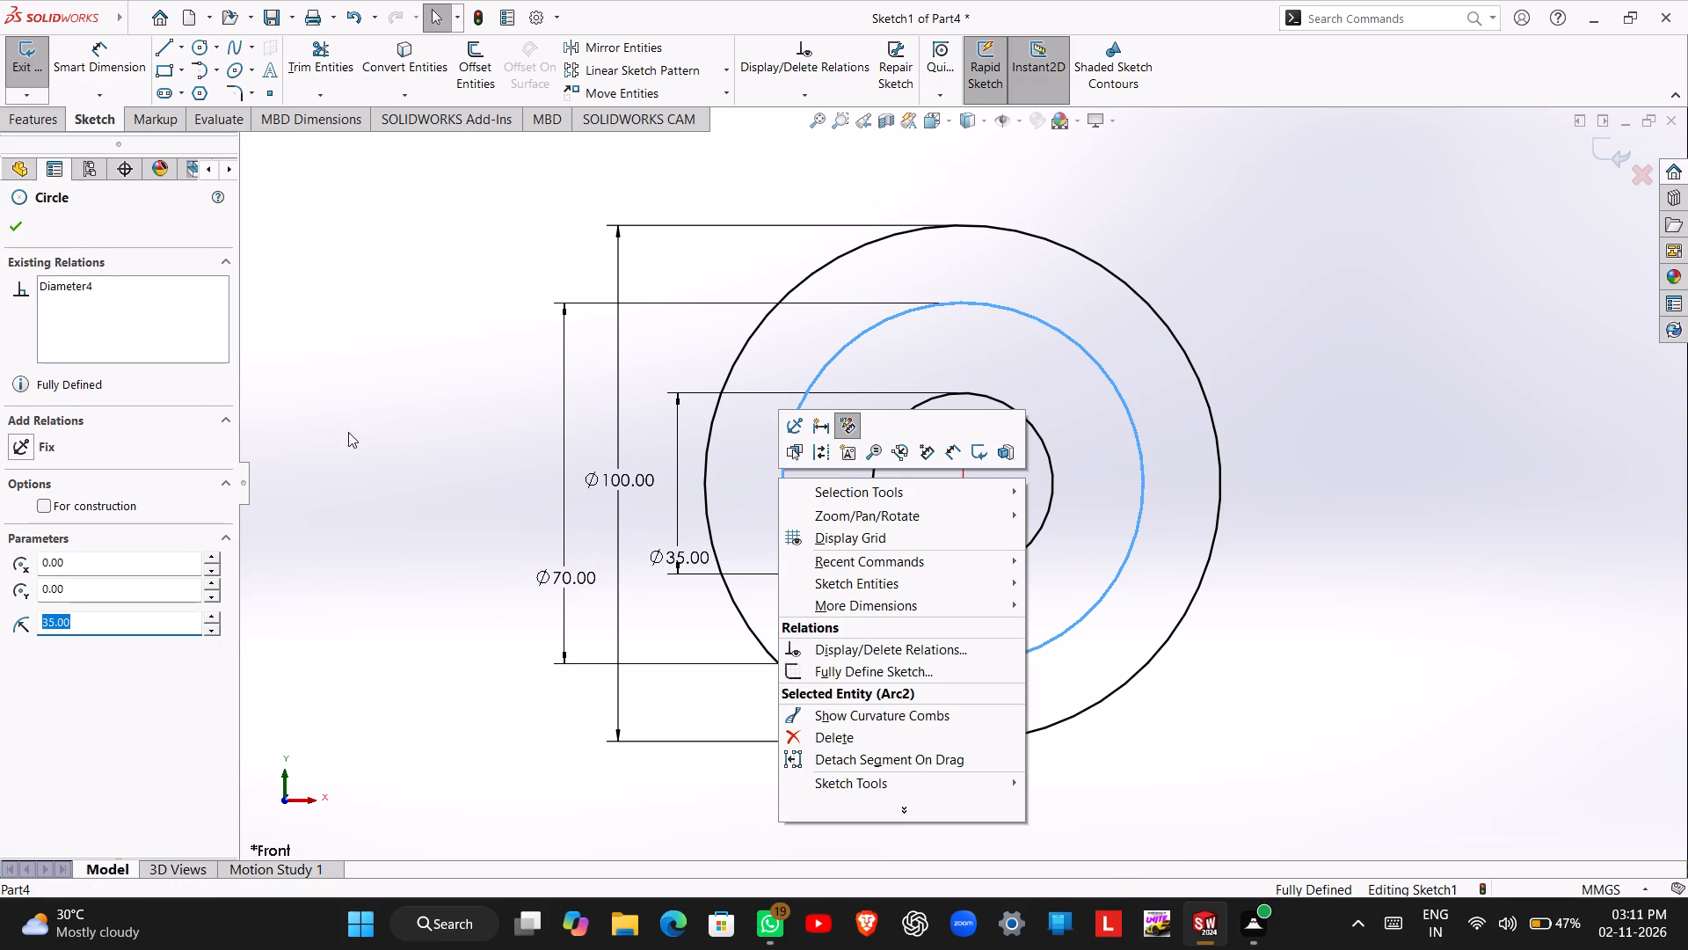
pyautogui.click(43, 508)
pyautogui.click(49, 498)
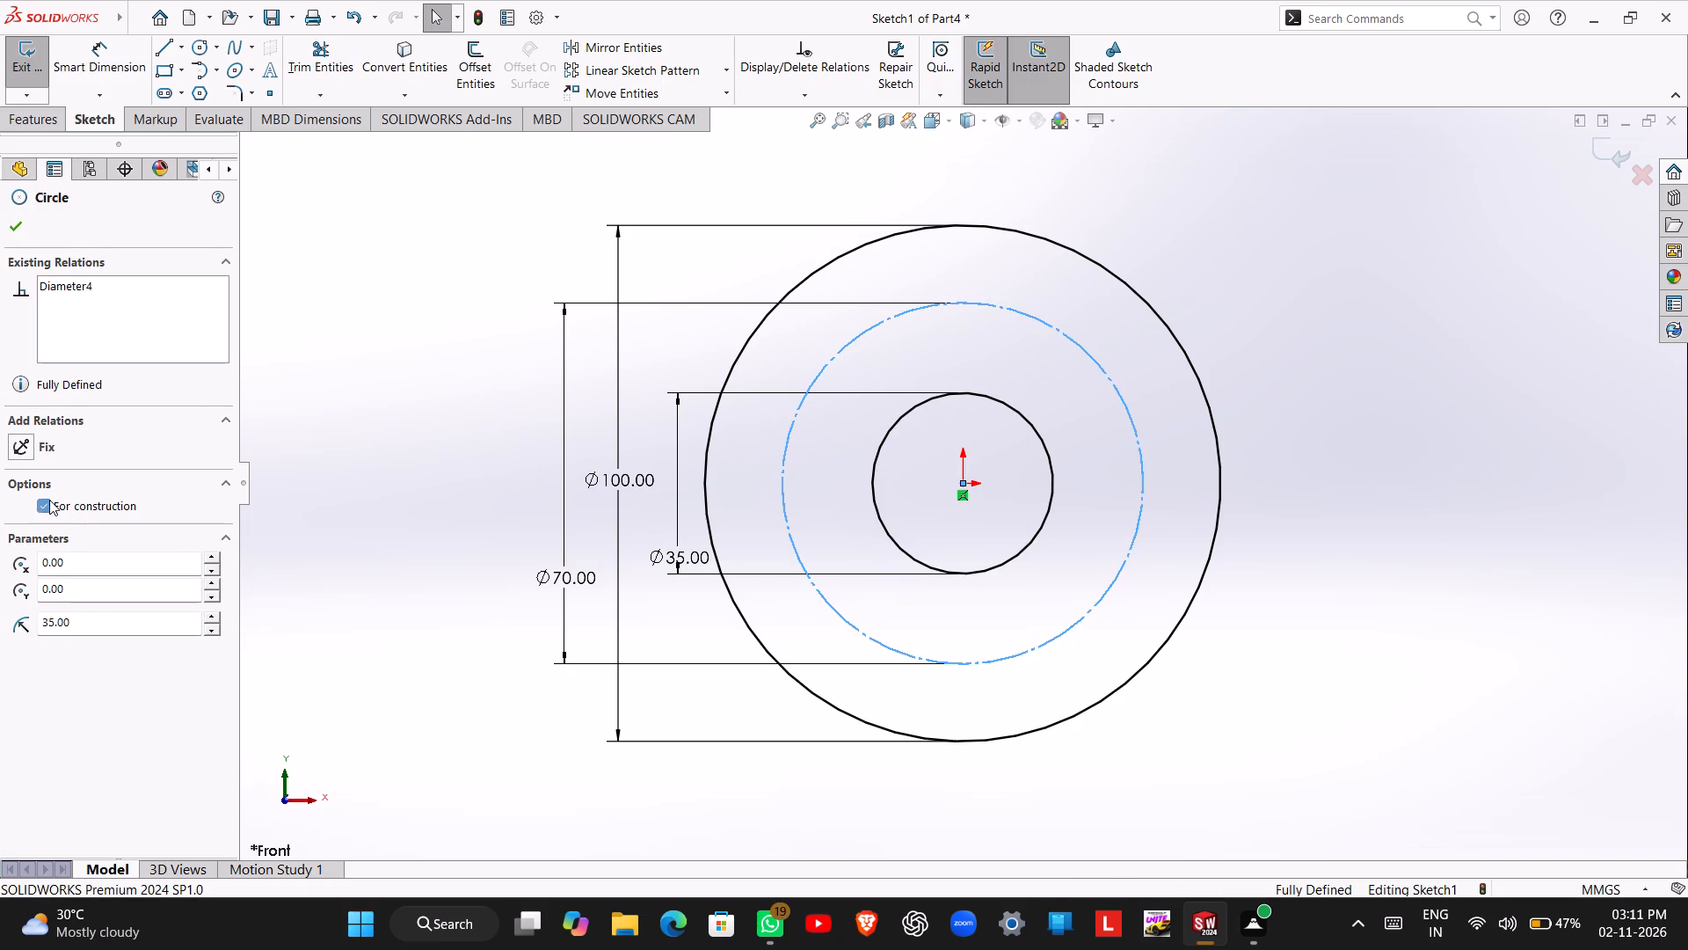
pyautogui.click(8, 223)
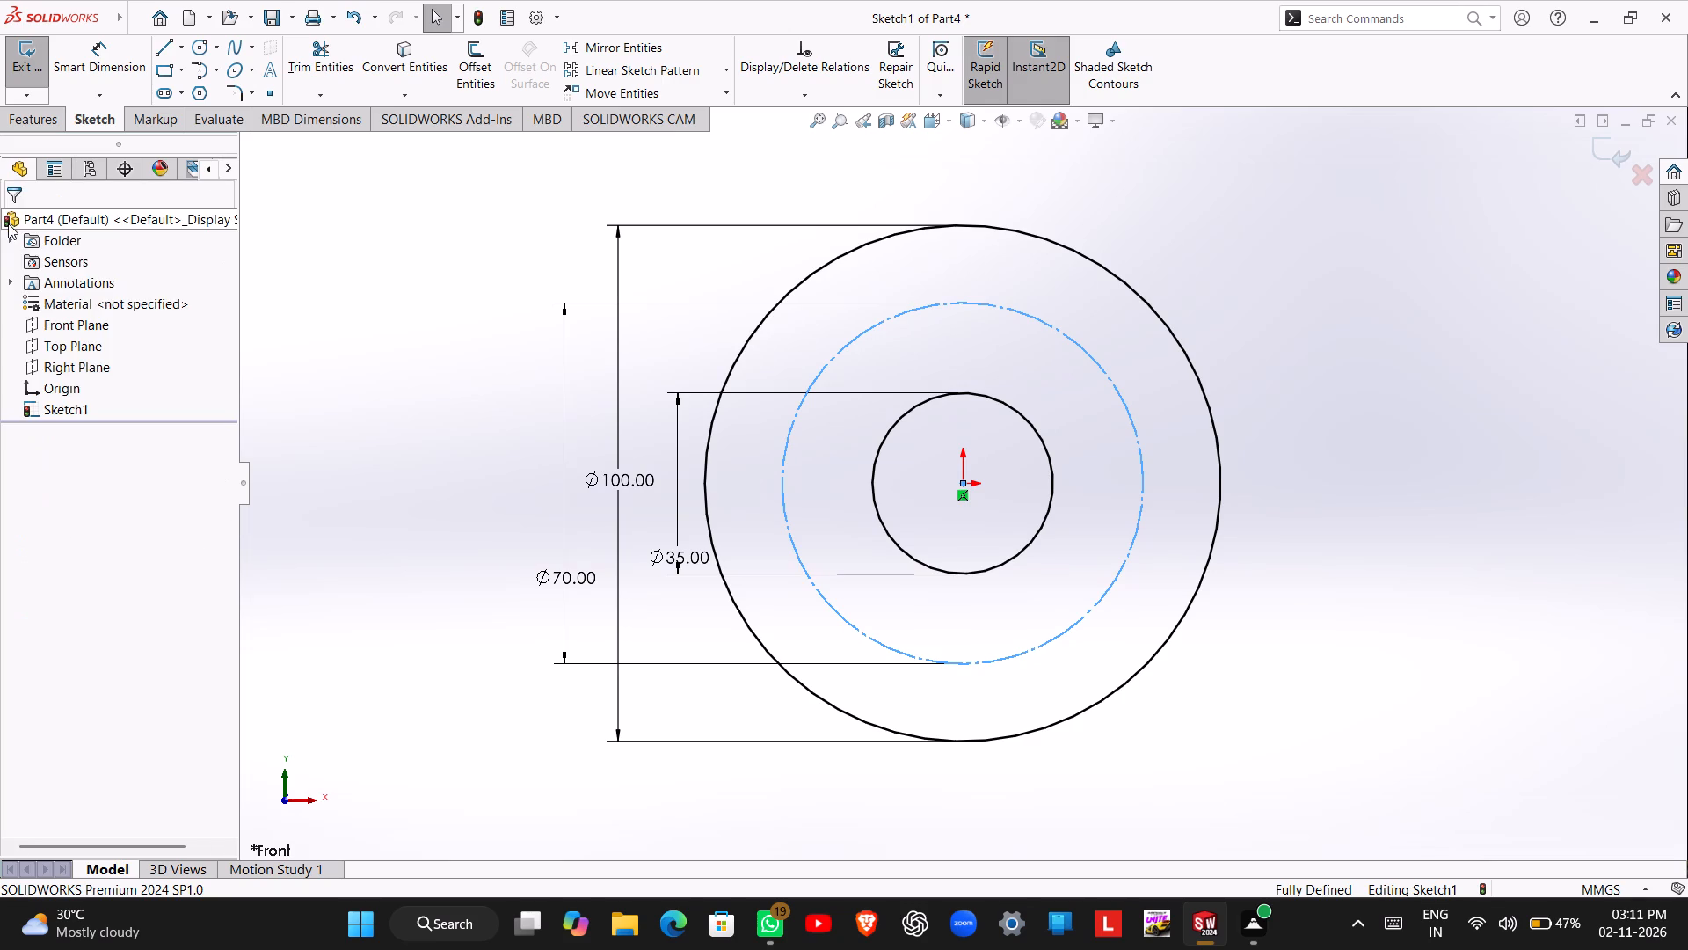
# Sketch a small circle of about 6.7 mm radius centred on the left quadrant point of the construction circle.
pyautogui.click(199, 48)
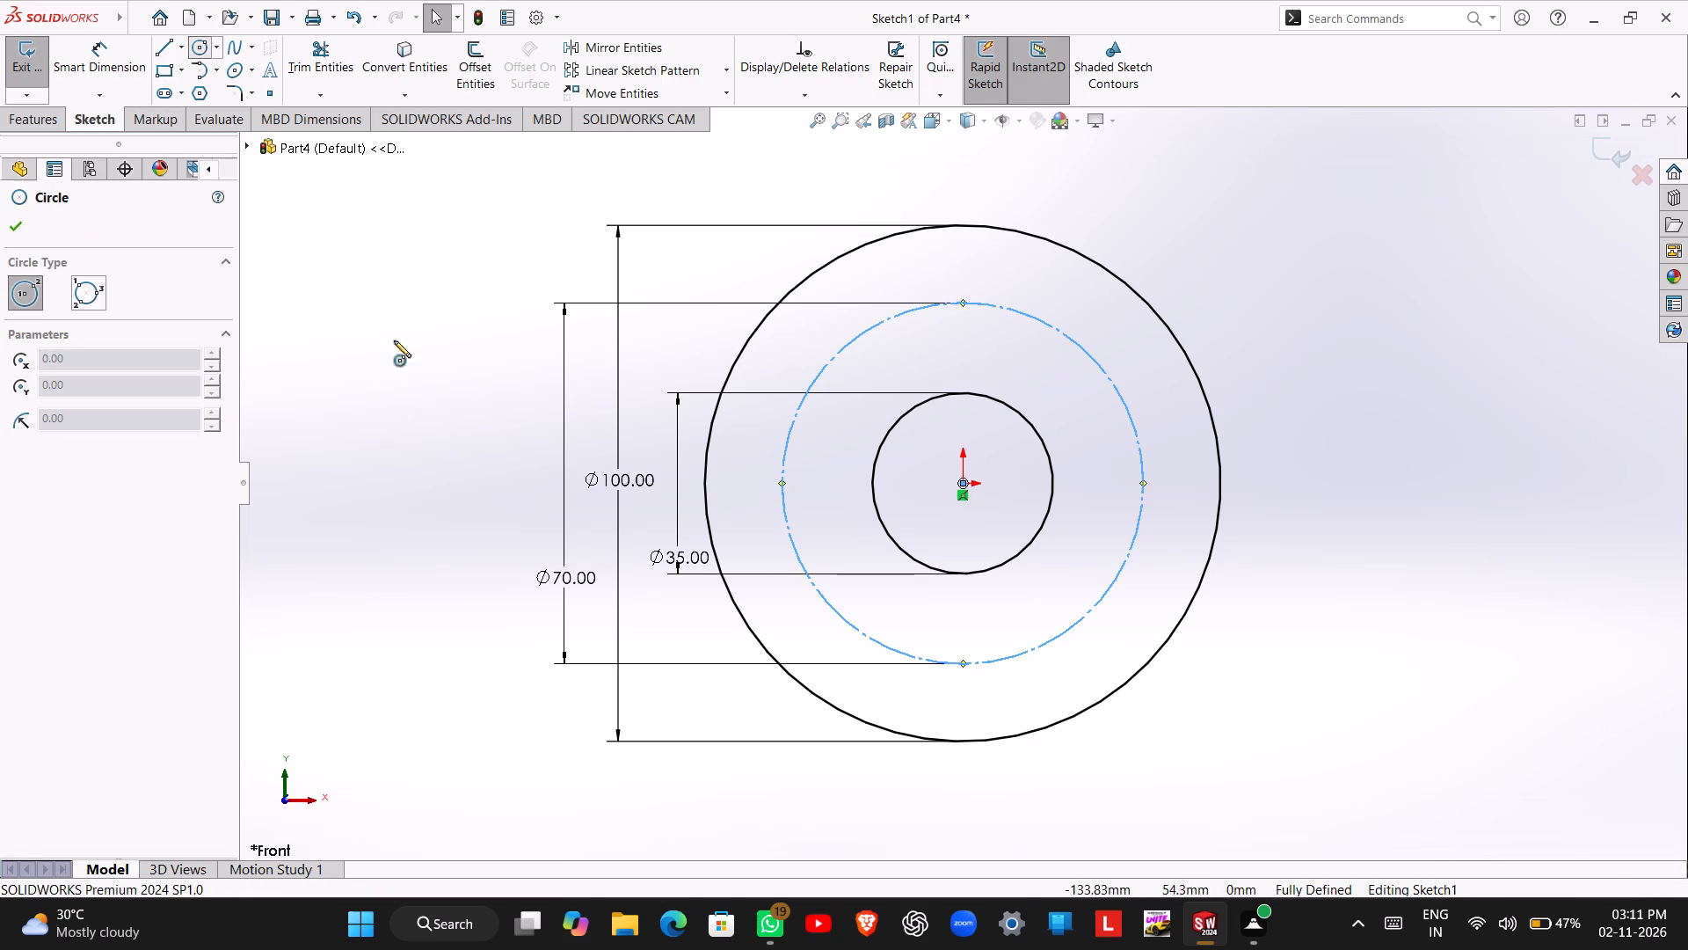
pyautogui.click(784, 484)
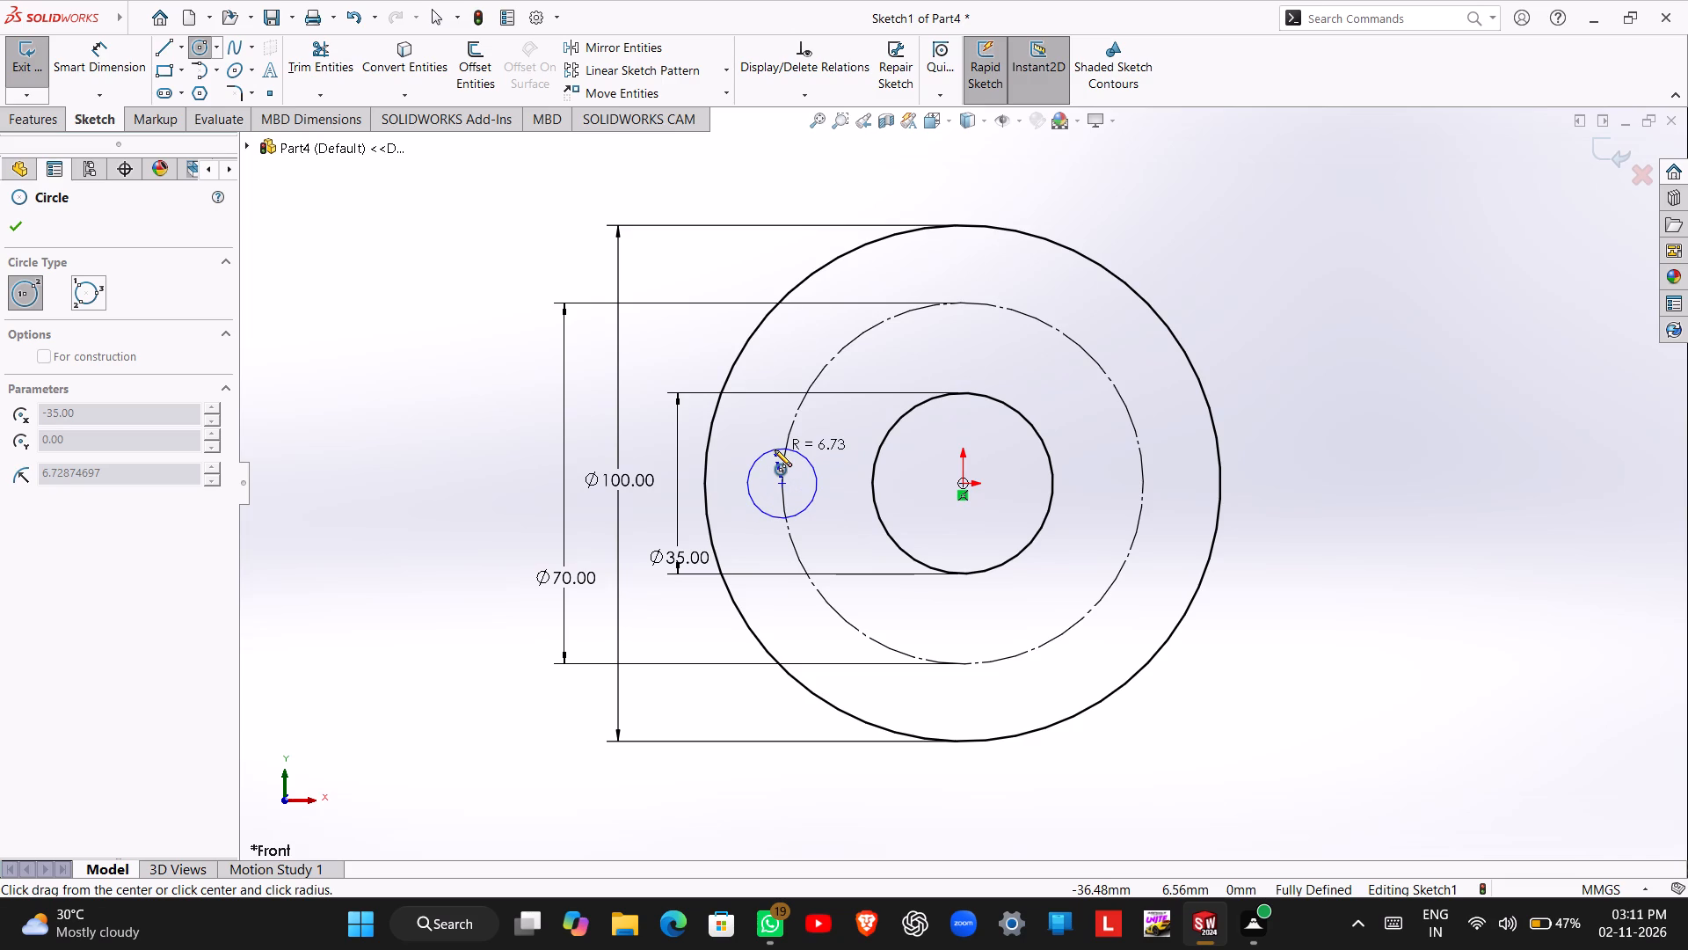
pyautogui.click(775, 449)
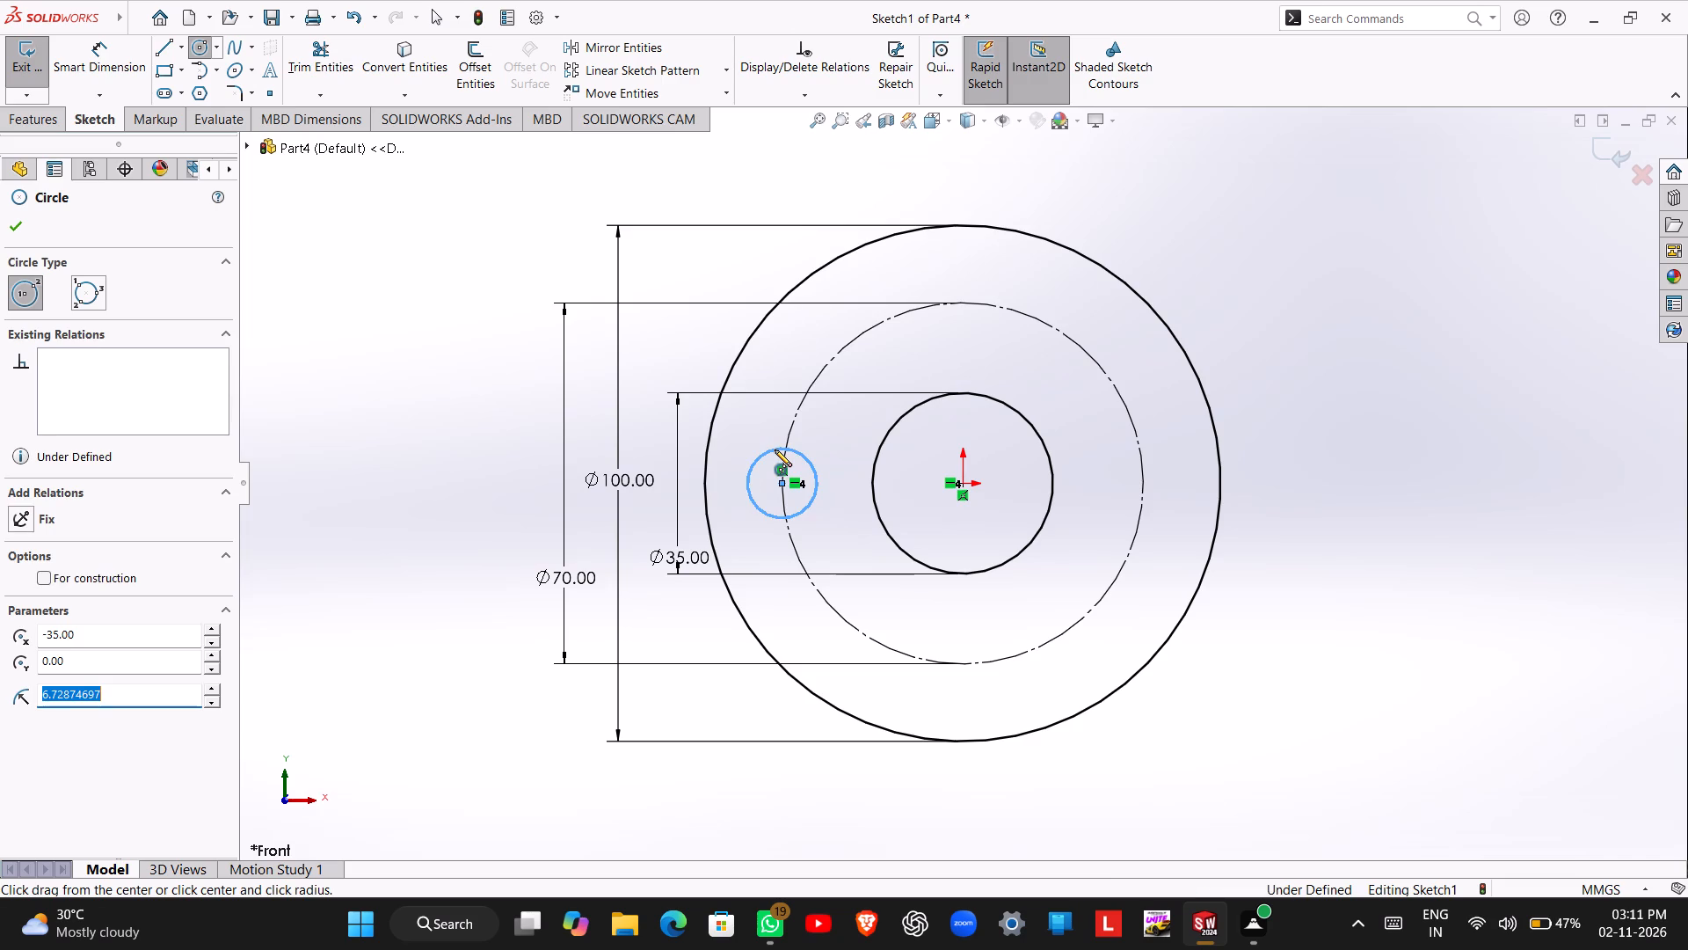
pyautogui.press('Escape')
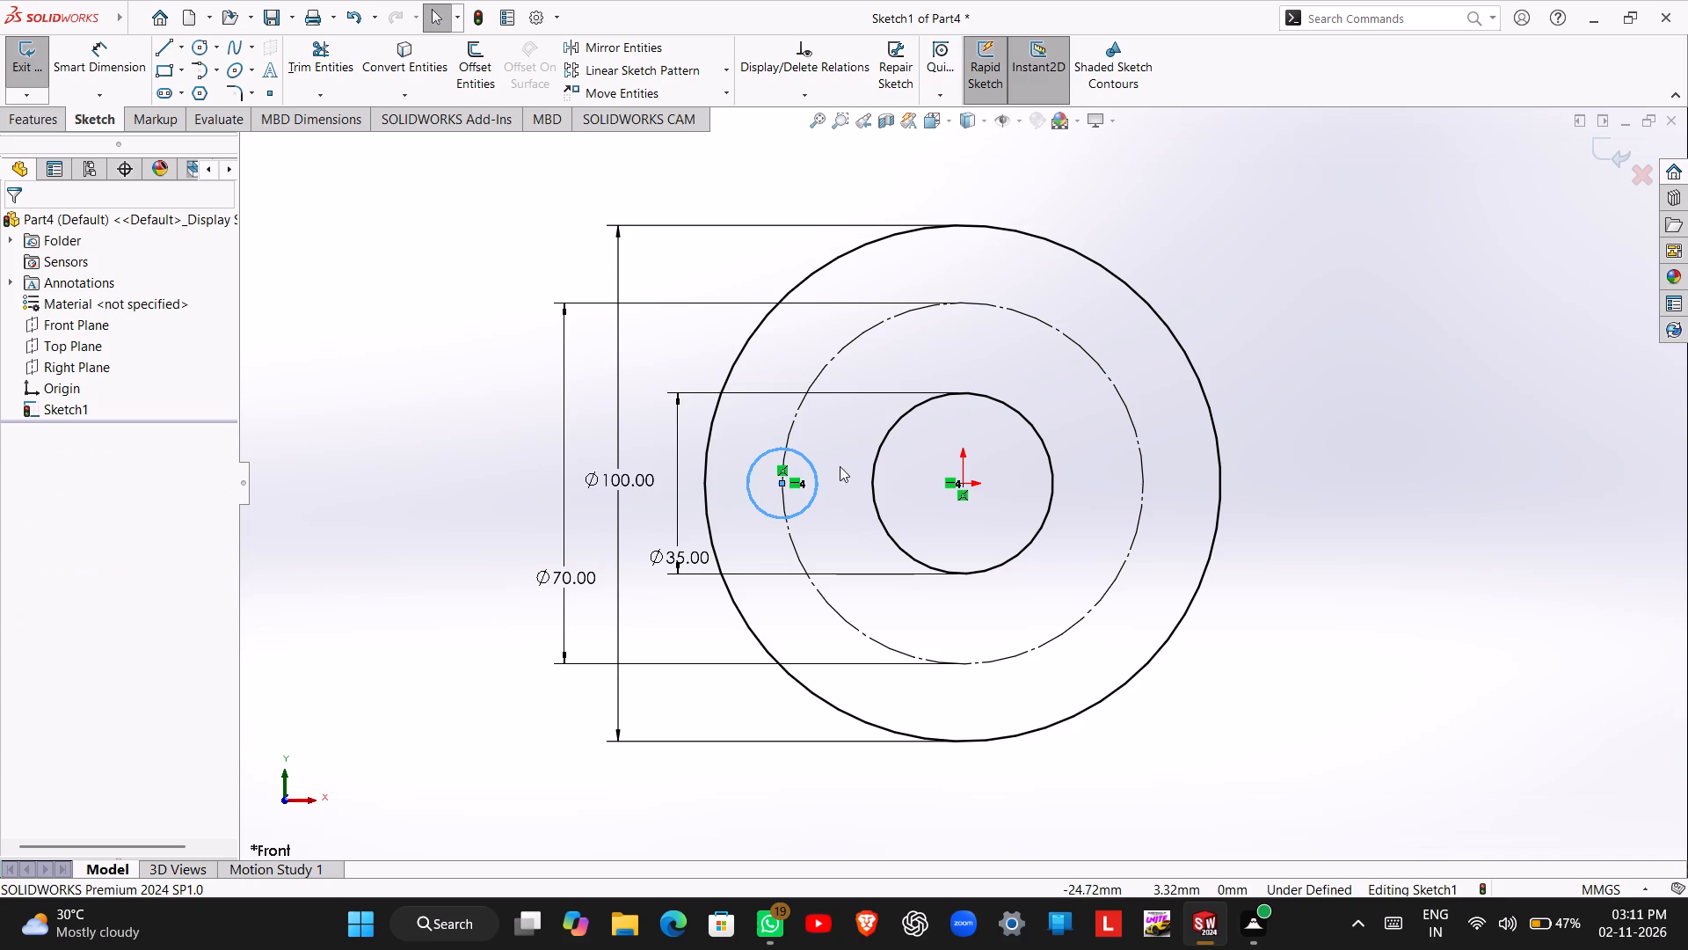
# Dimension the small circle on the construction circle with a diameter of 11 mm.
pyautogui.moveTo(816, 477); pyautogui.dragTo(840, 342, button='right')
pyautogui.click(810, 457)
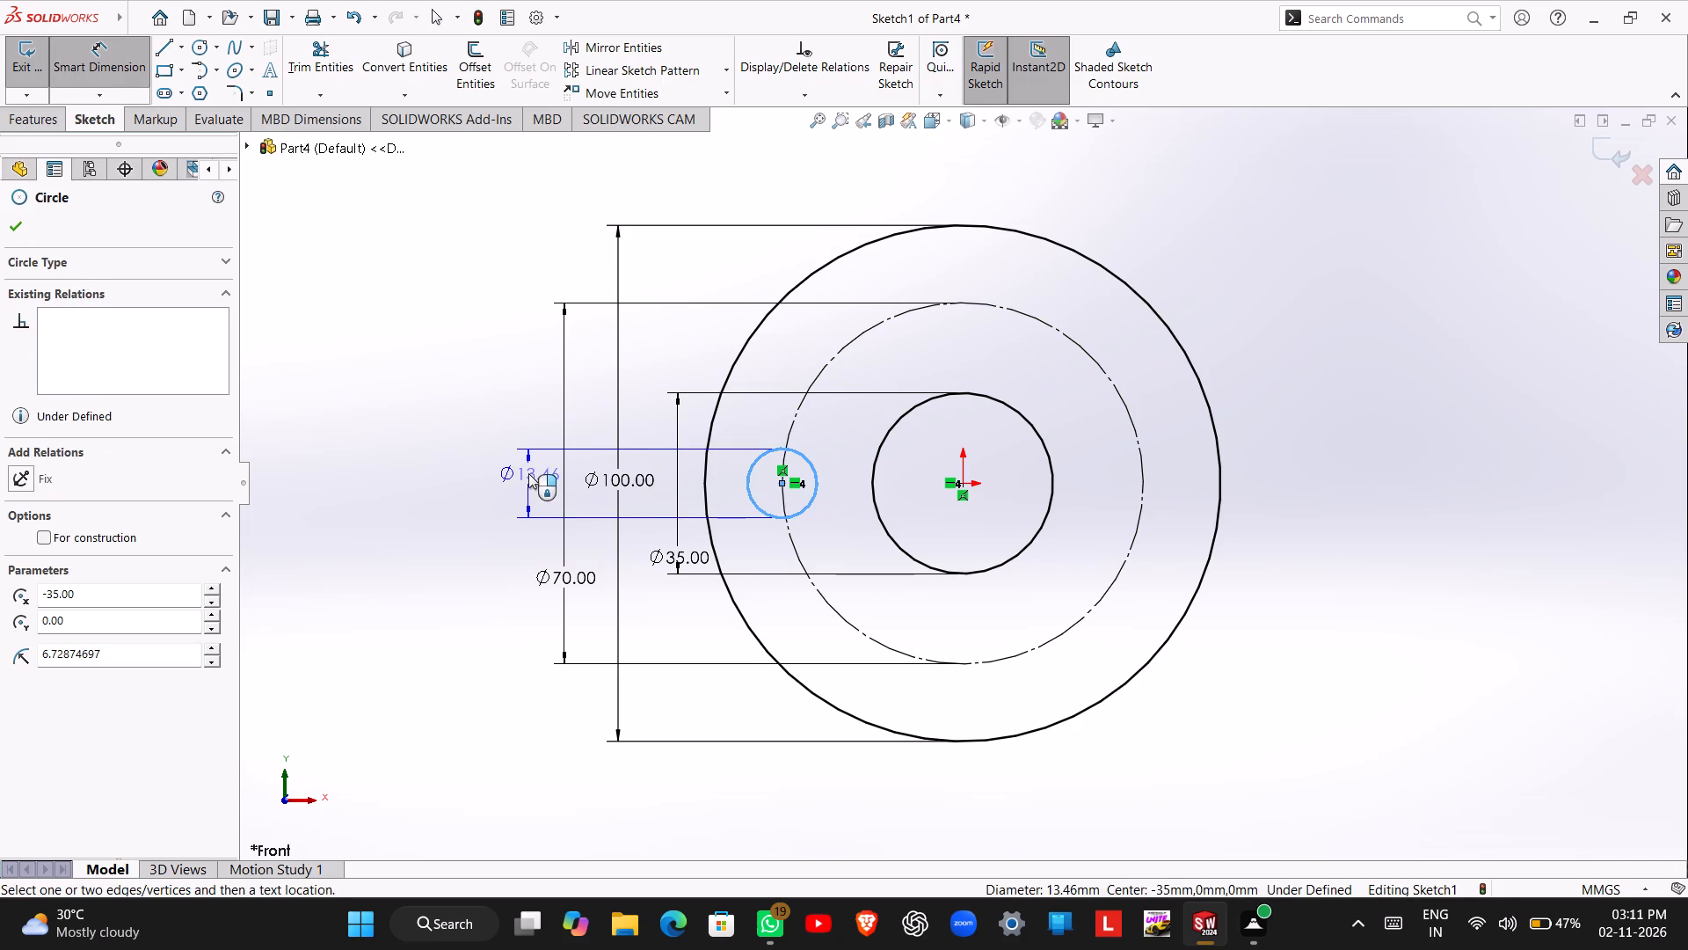
pyautogui.click(528, 473)
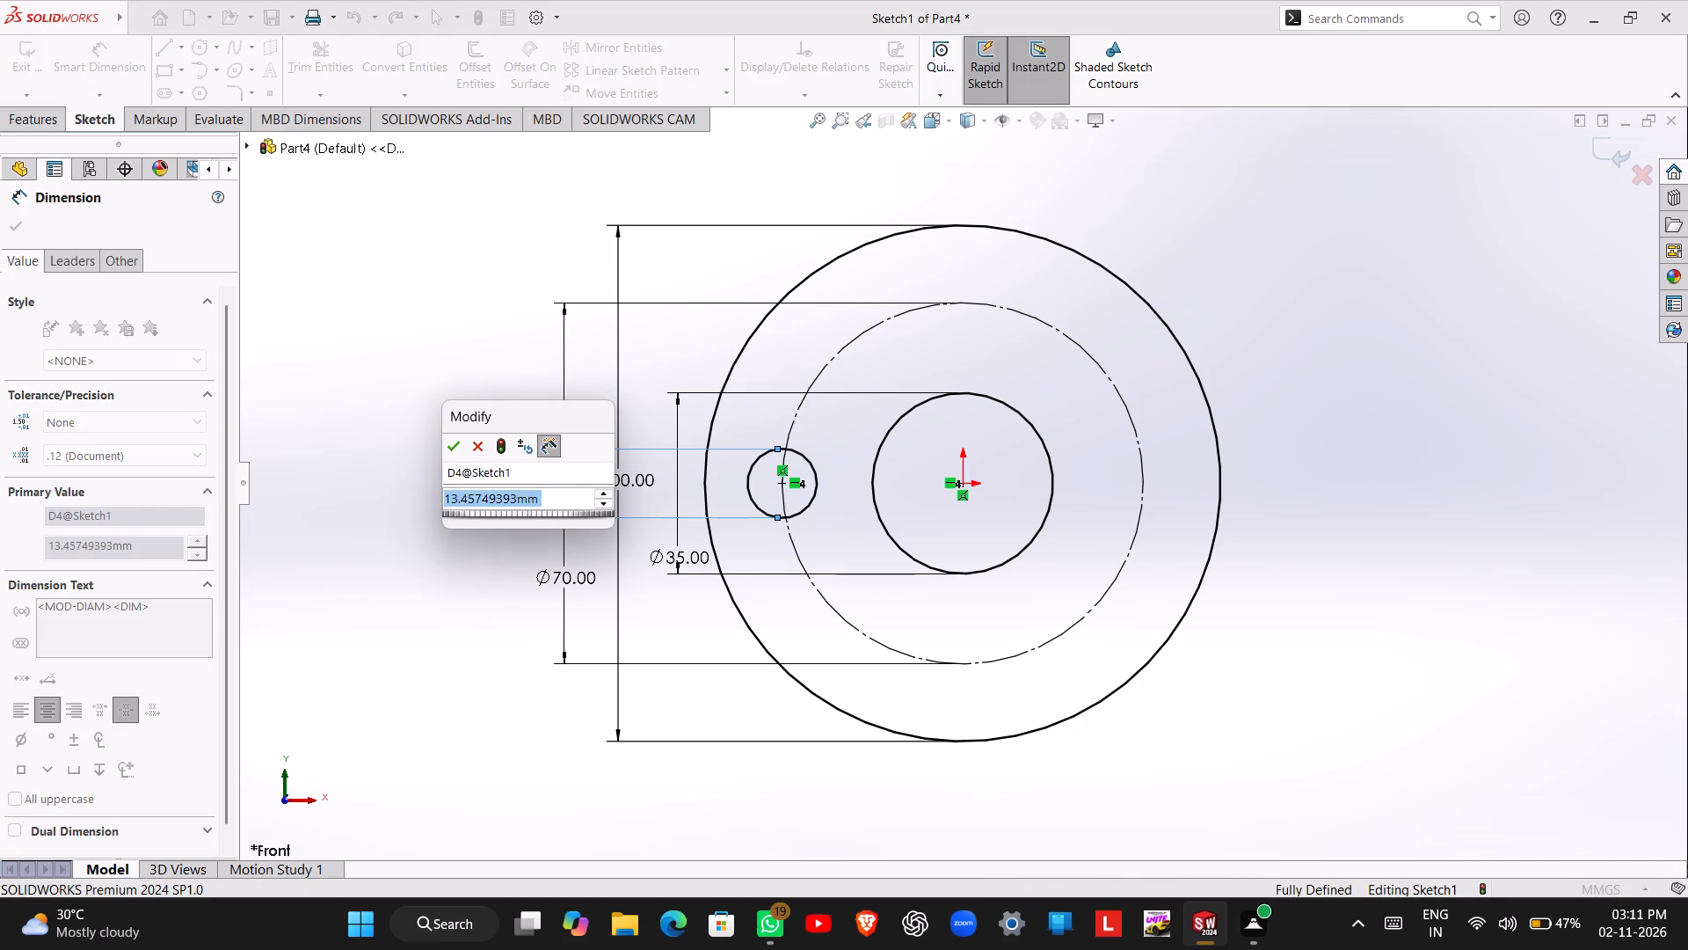
pyautogui.write('11')
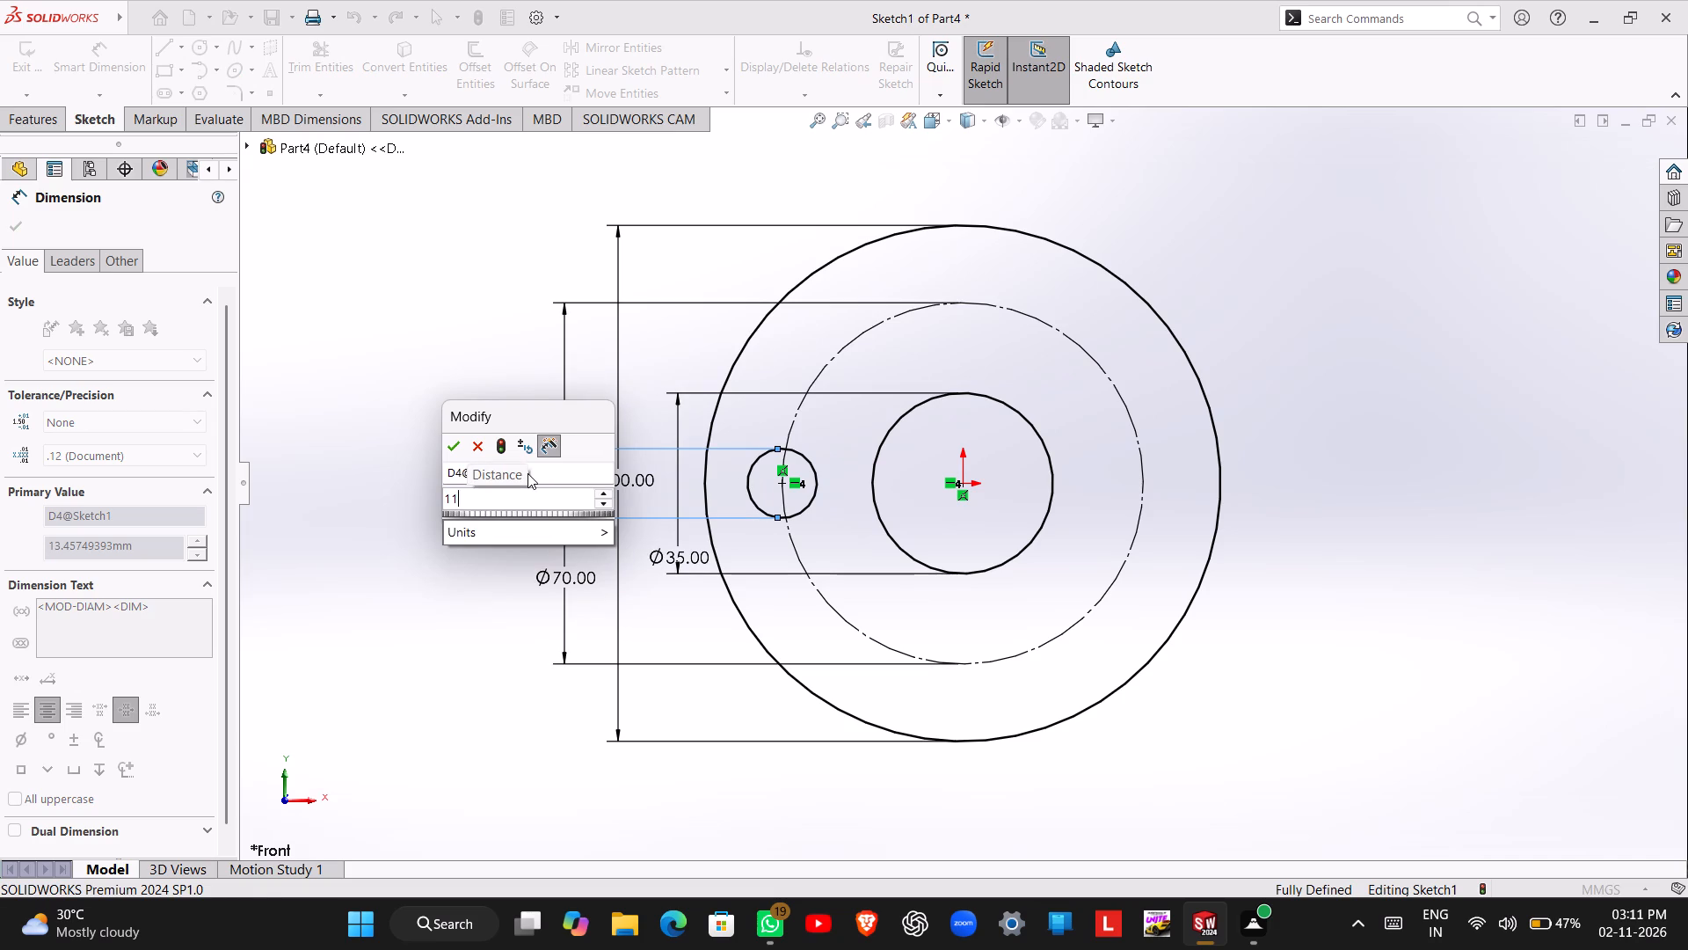
pyautogui.press('Return')
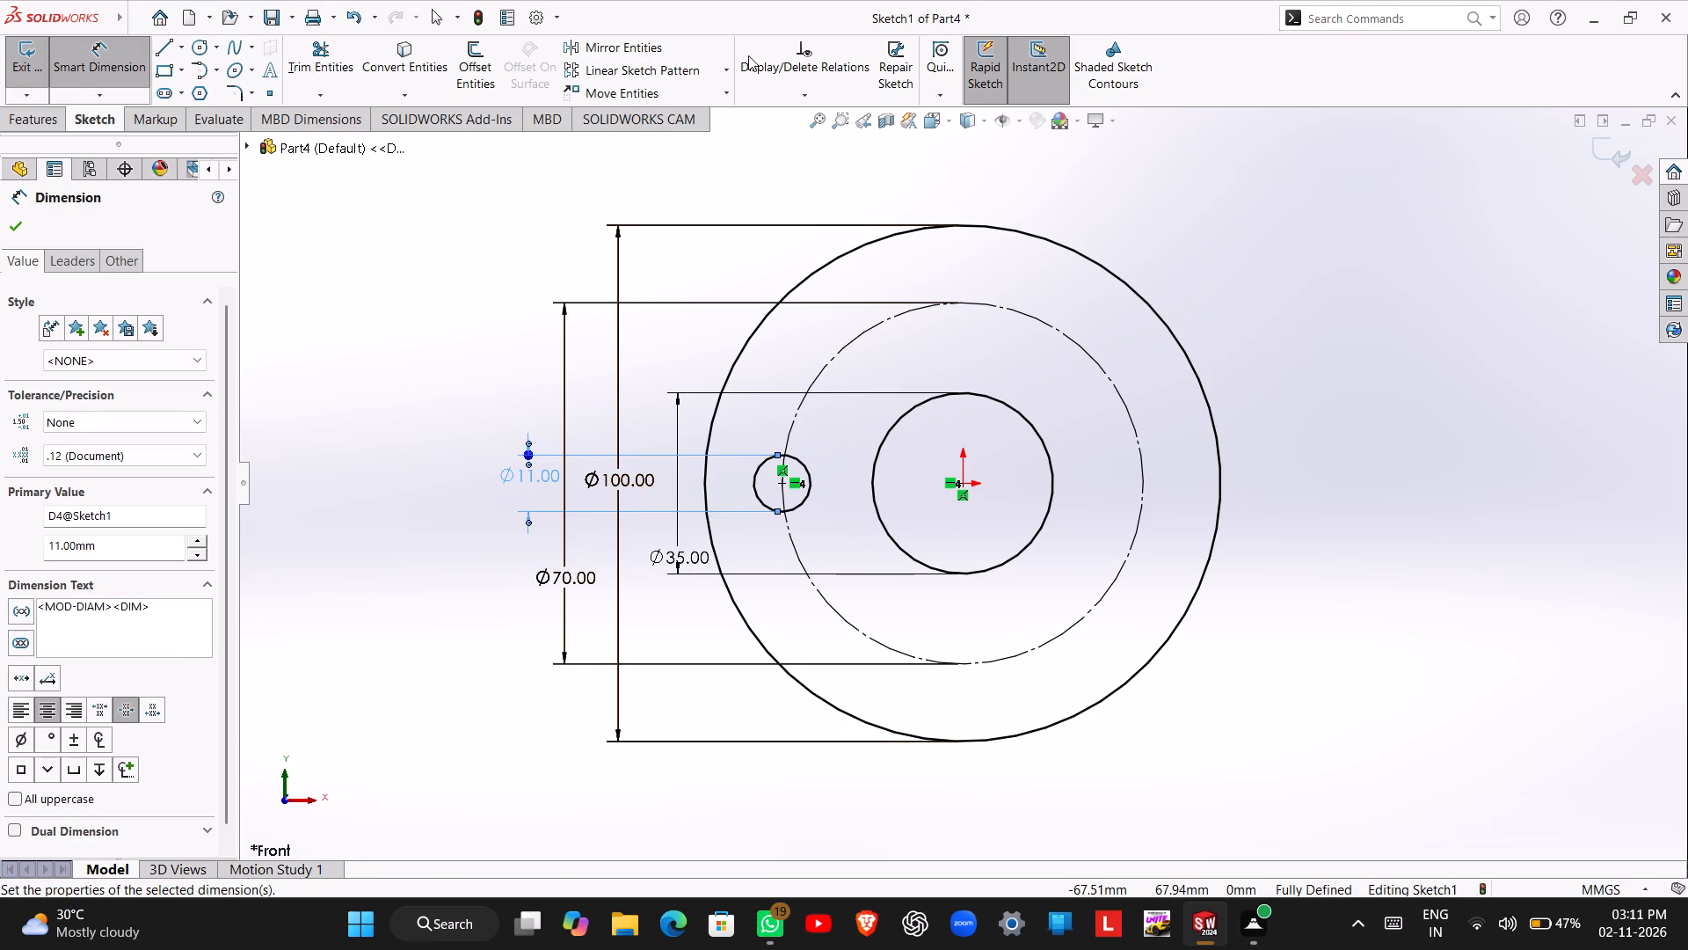
# Set up a circular sketch pattern of the 11 mm circle about the origin, equally spaced over 360 degrees.
pyautogui.click(732, 71)
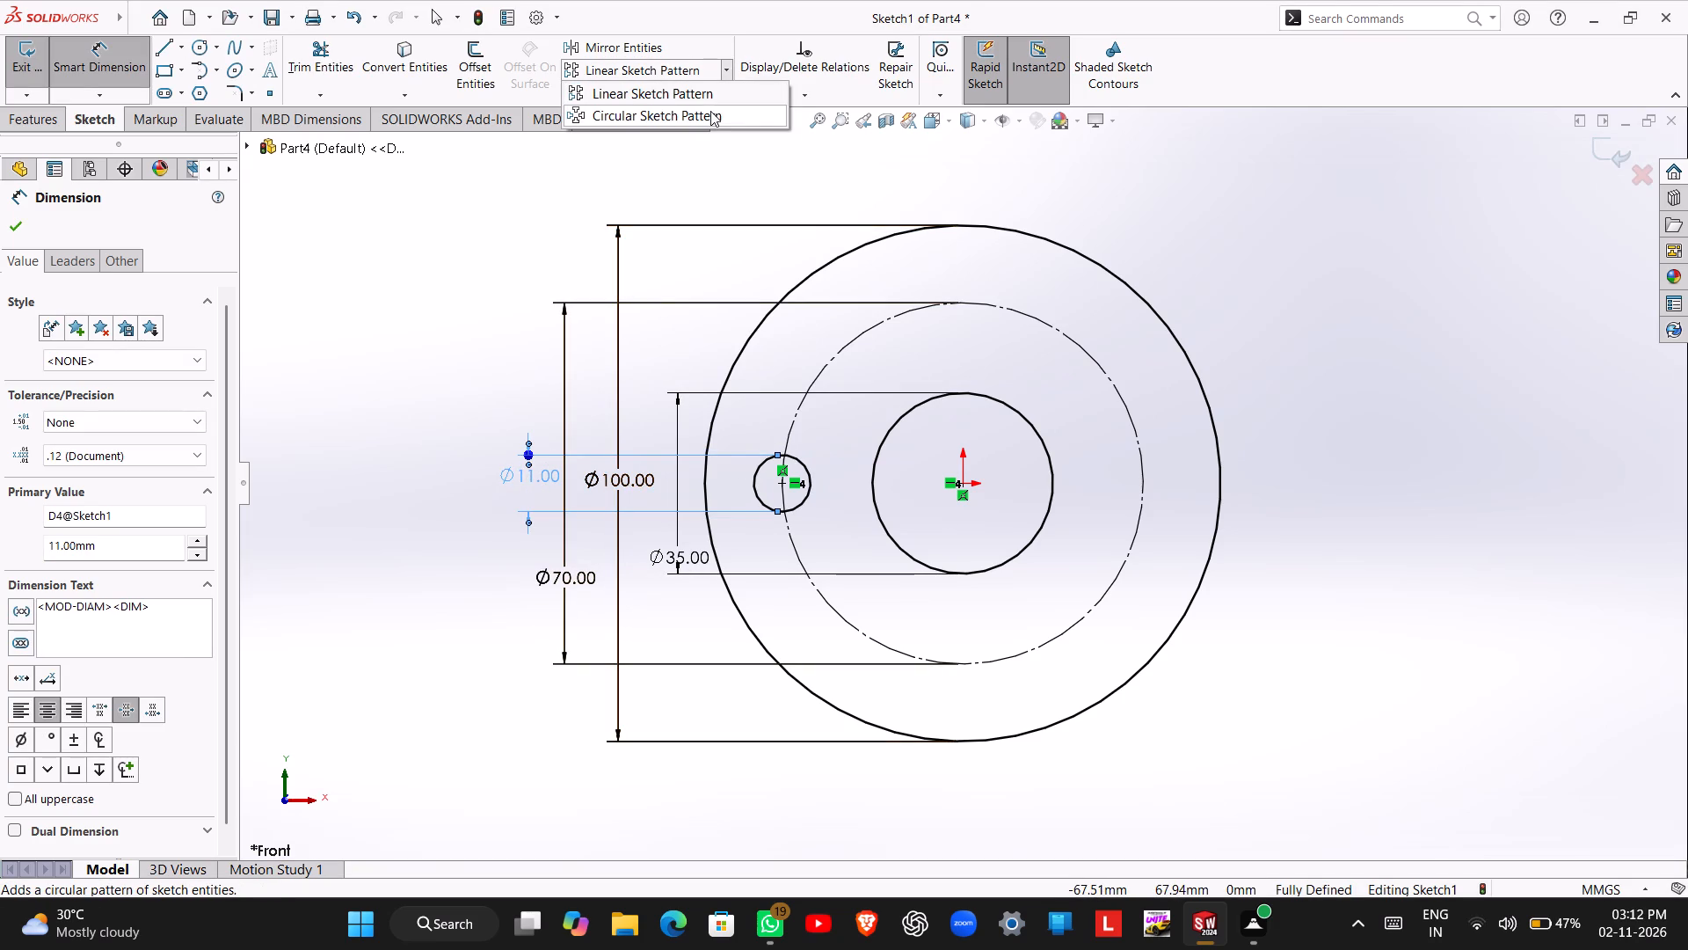
pyautogui.click(710, 111)
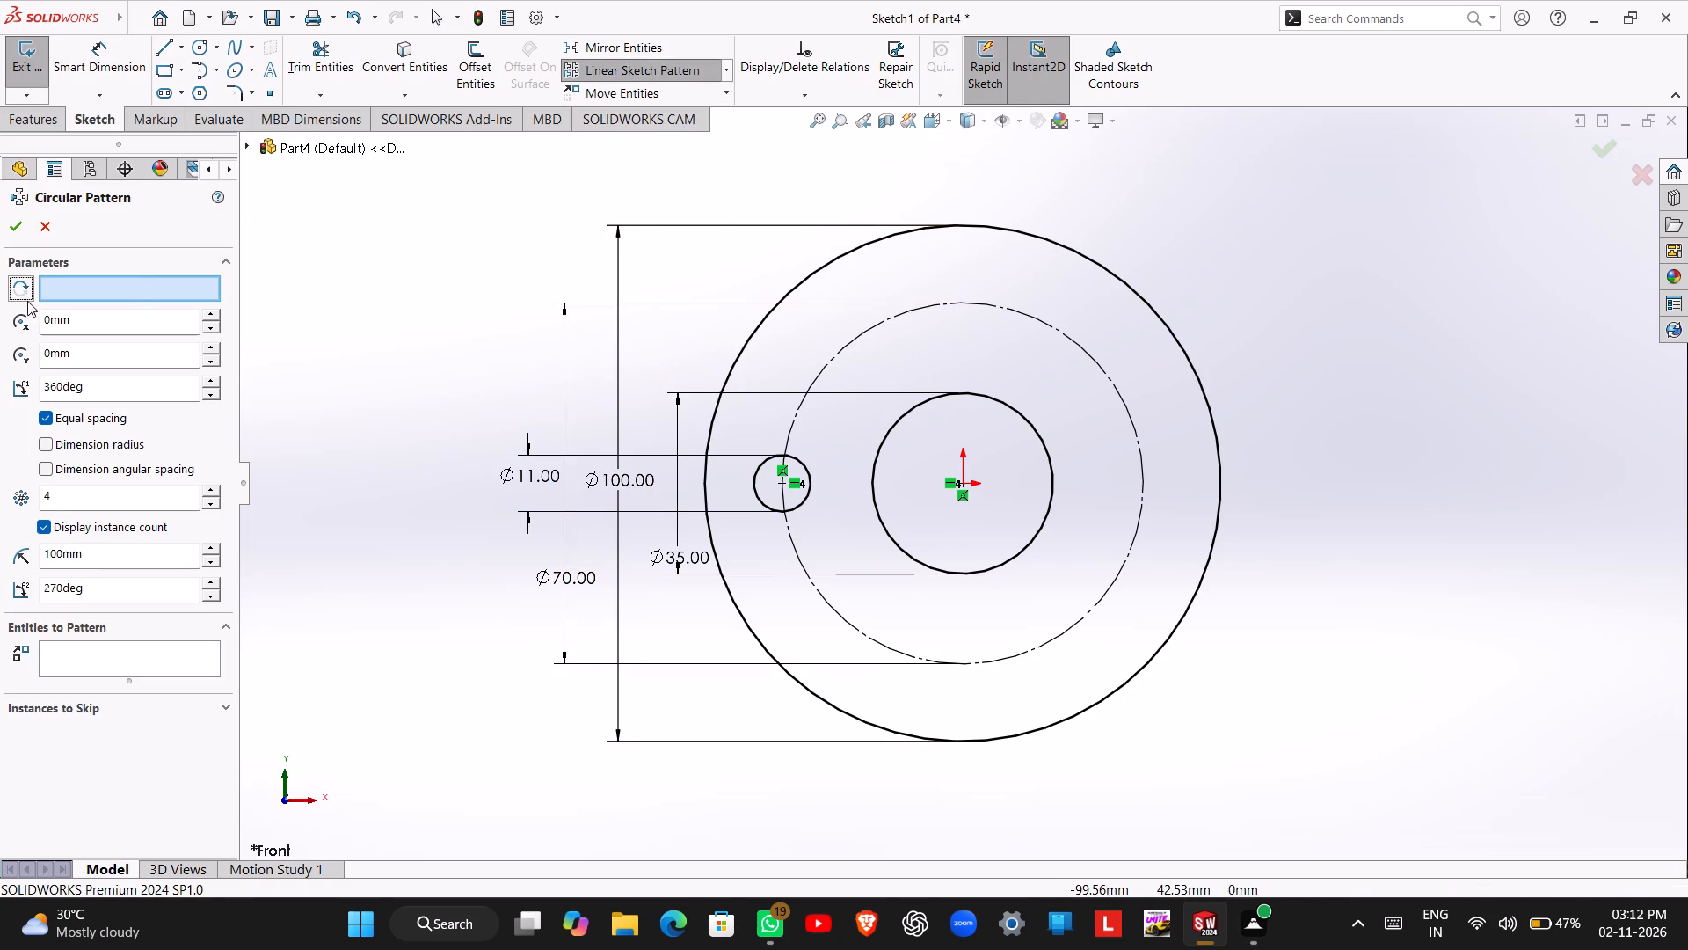
pyautogui.click(134, 289)
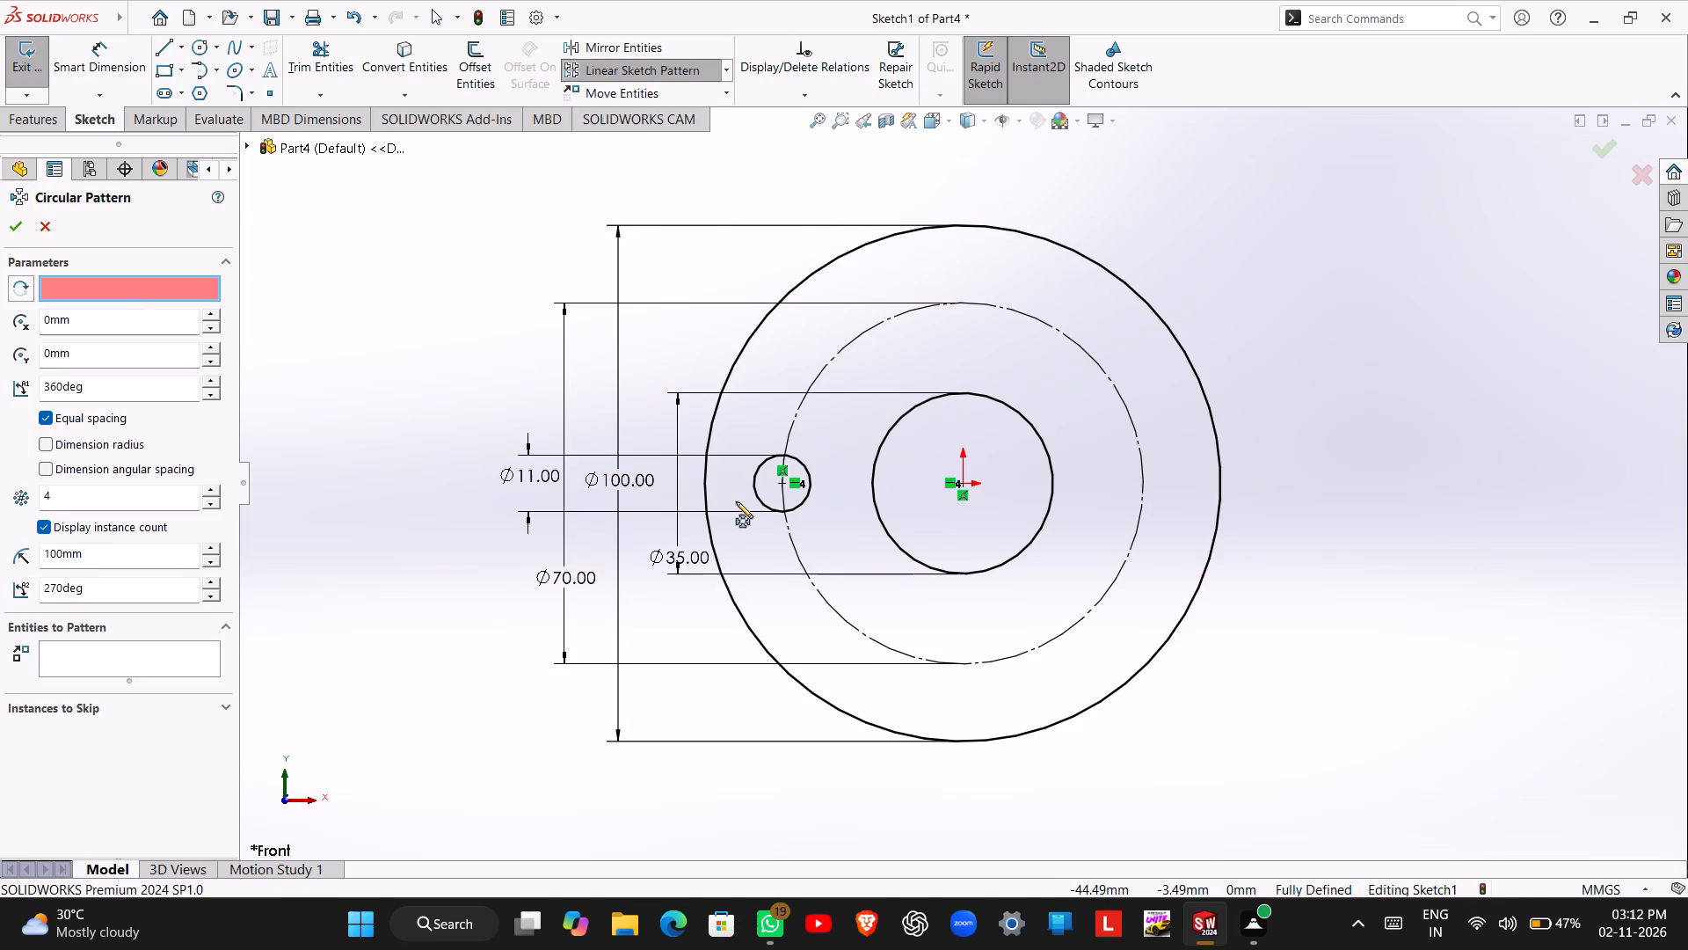
pyautogui.click(755, 496)
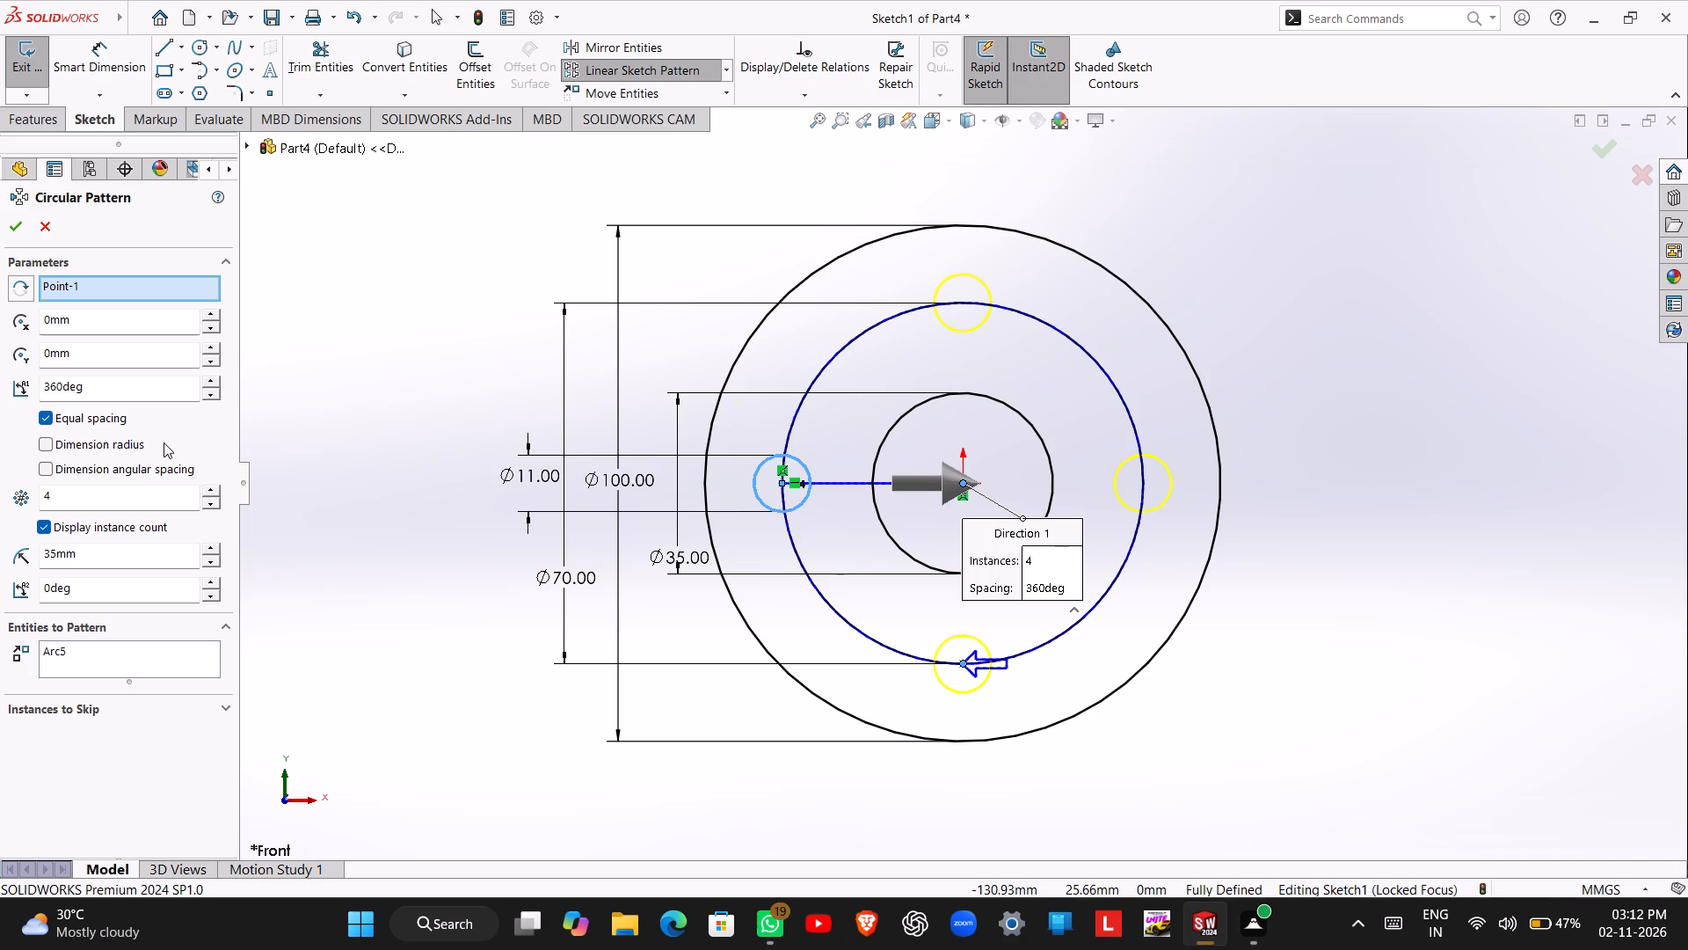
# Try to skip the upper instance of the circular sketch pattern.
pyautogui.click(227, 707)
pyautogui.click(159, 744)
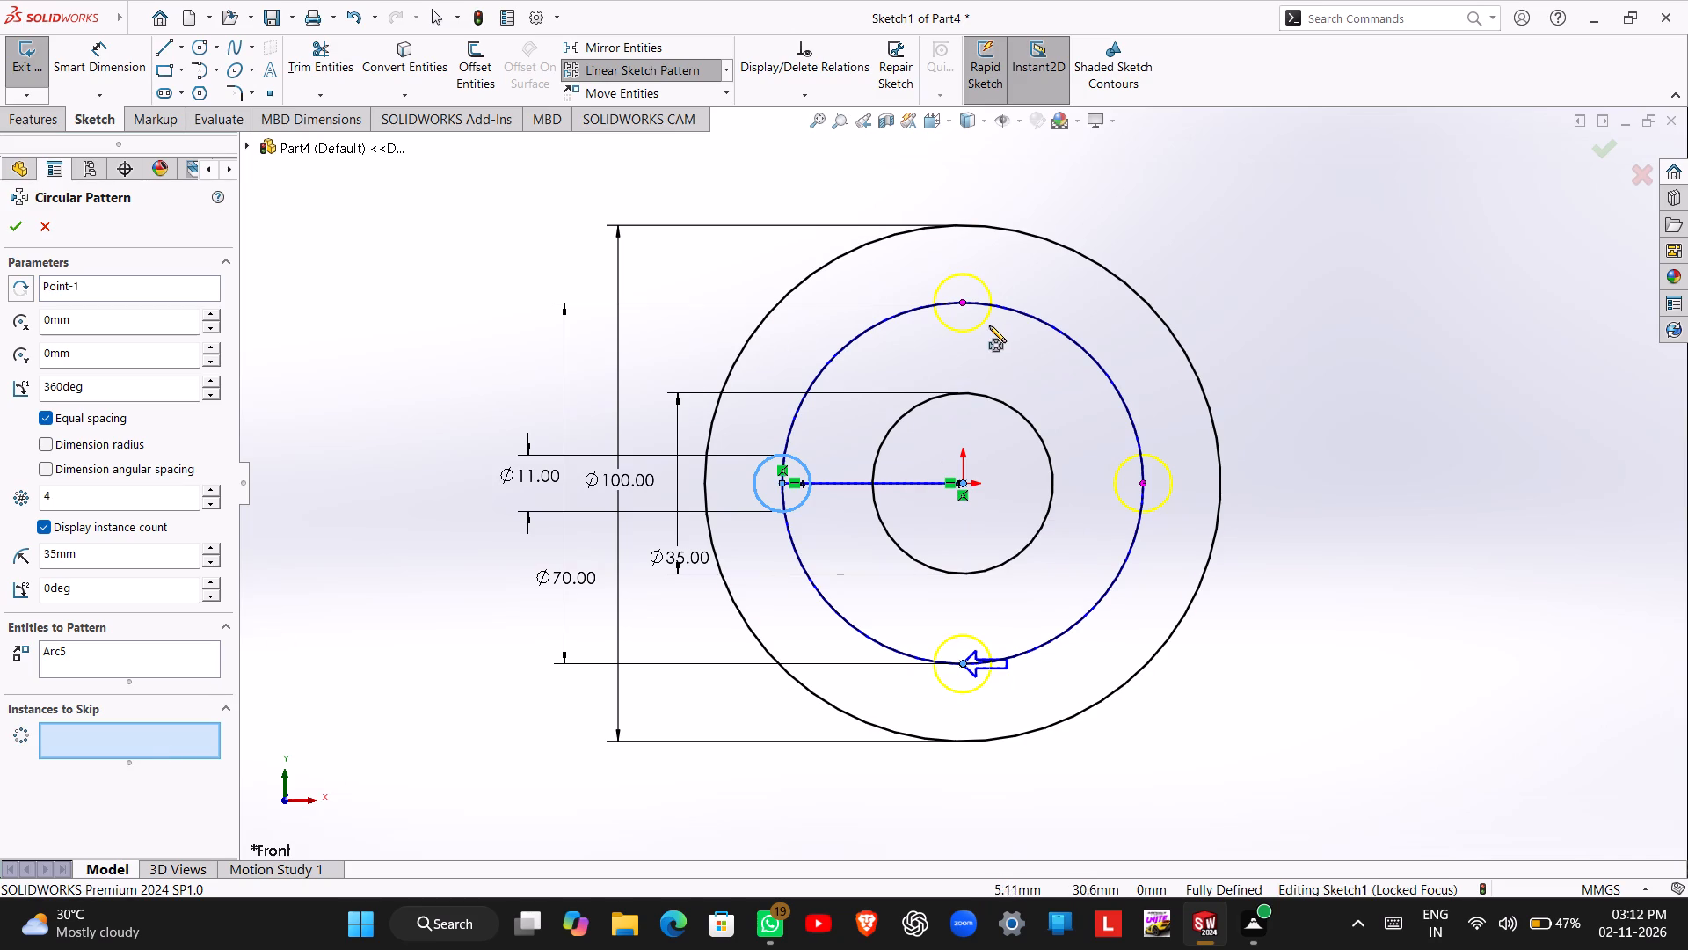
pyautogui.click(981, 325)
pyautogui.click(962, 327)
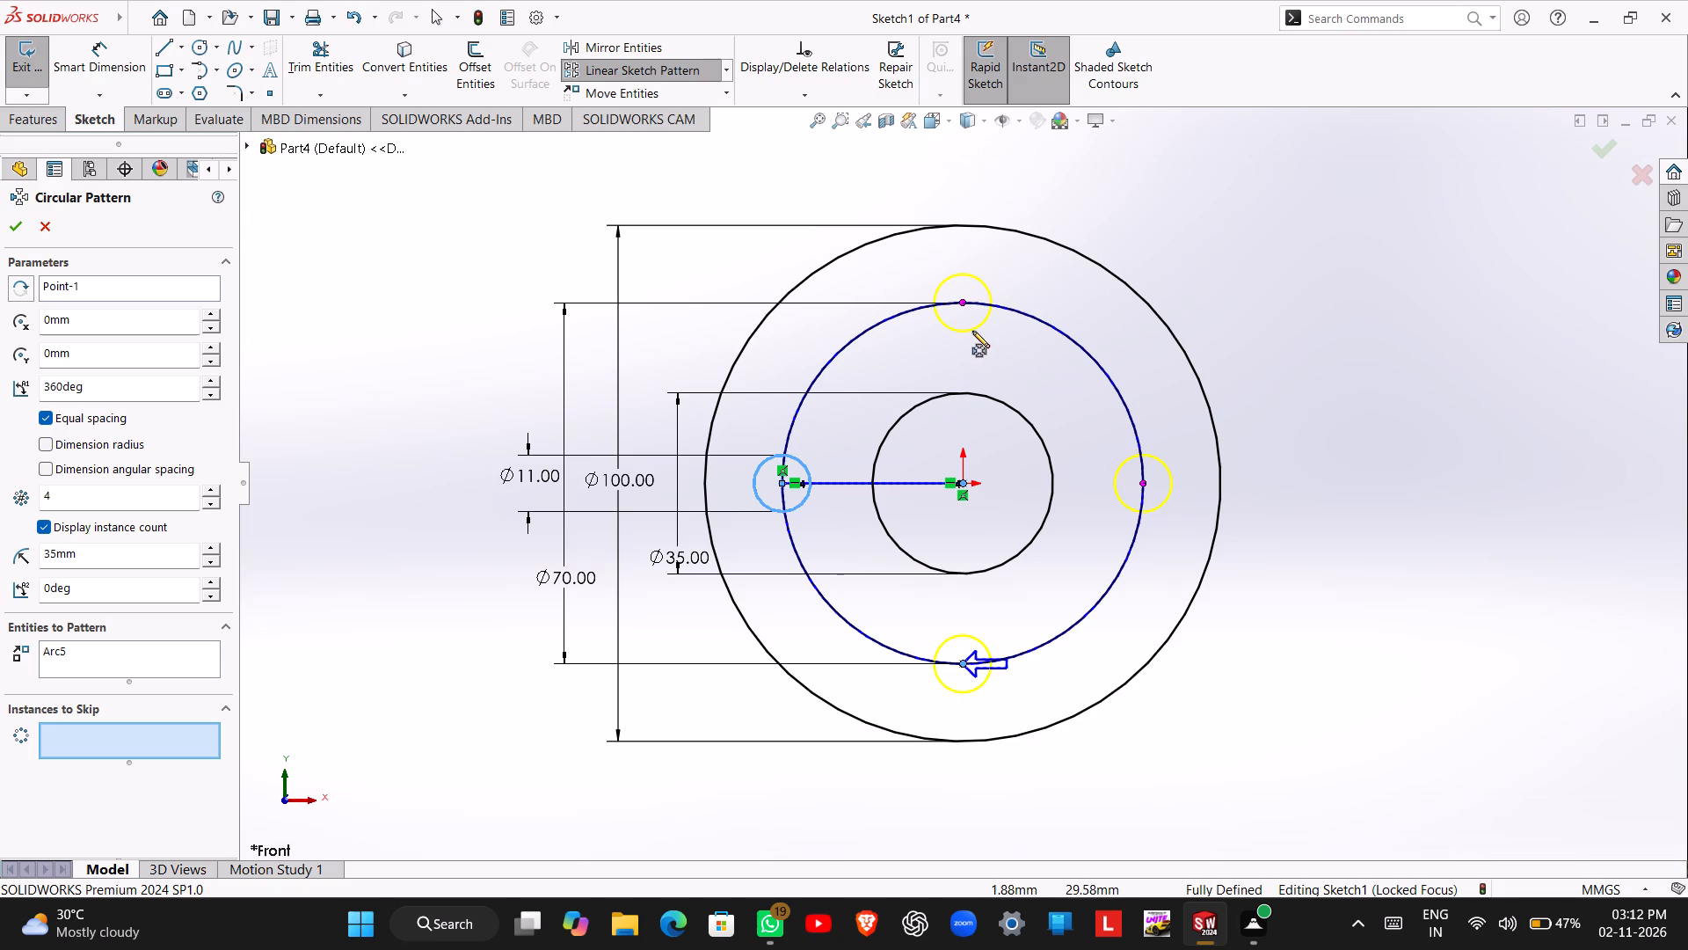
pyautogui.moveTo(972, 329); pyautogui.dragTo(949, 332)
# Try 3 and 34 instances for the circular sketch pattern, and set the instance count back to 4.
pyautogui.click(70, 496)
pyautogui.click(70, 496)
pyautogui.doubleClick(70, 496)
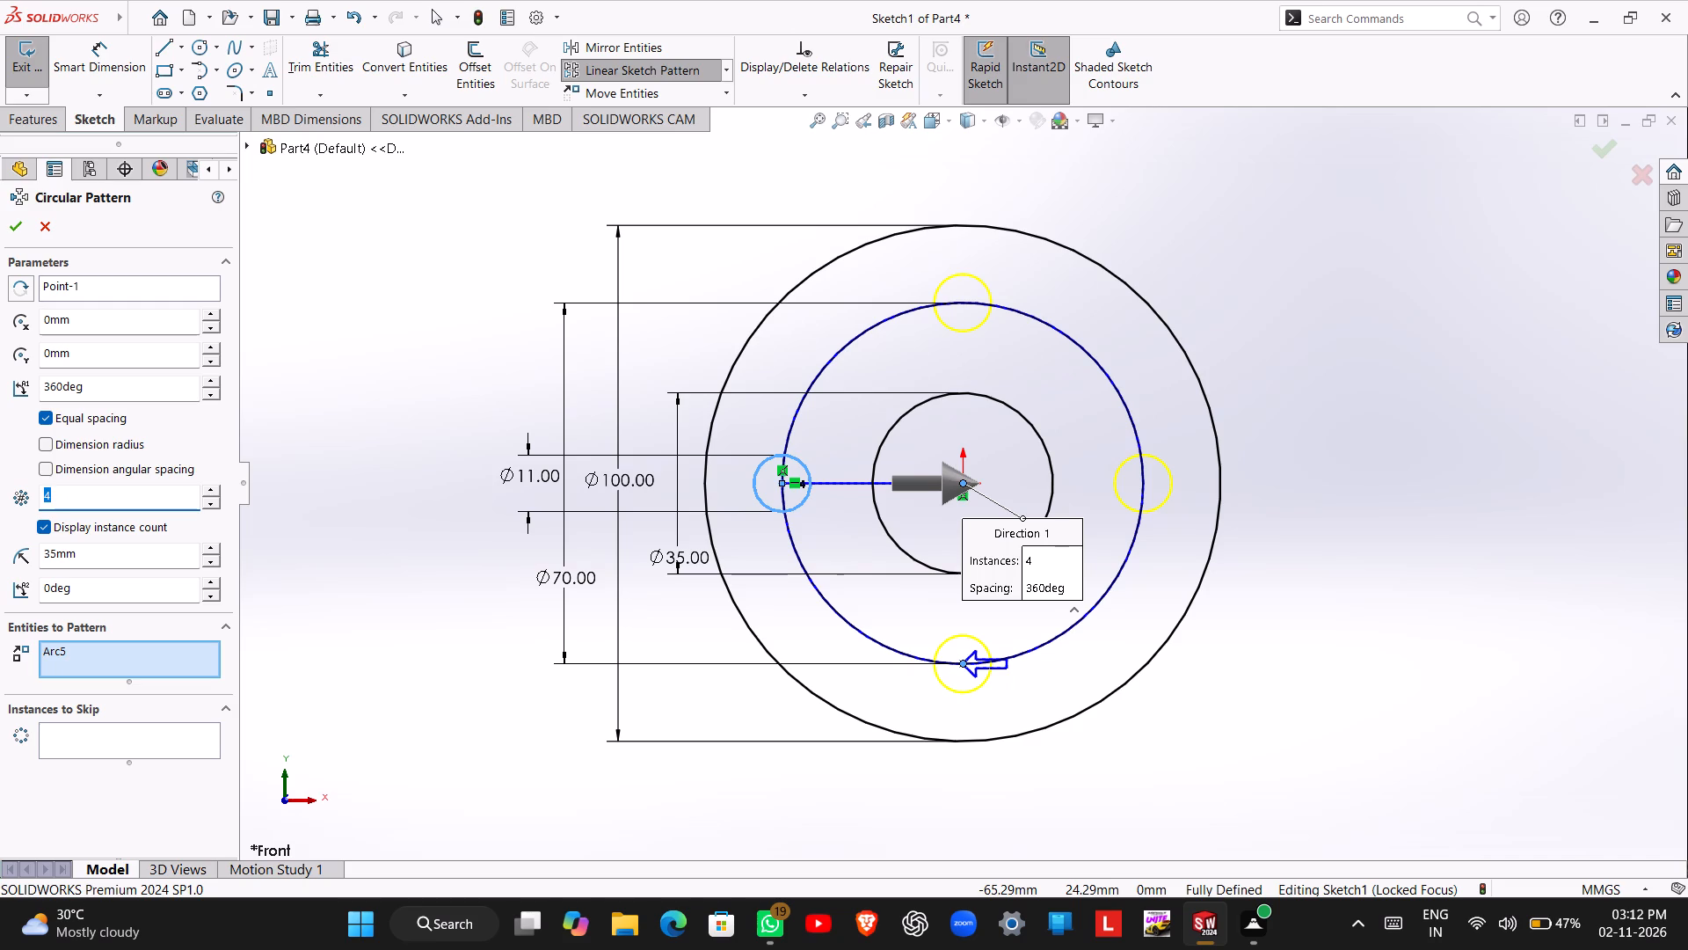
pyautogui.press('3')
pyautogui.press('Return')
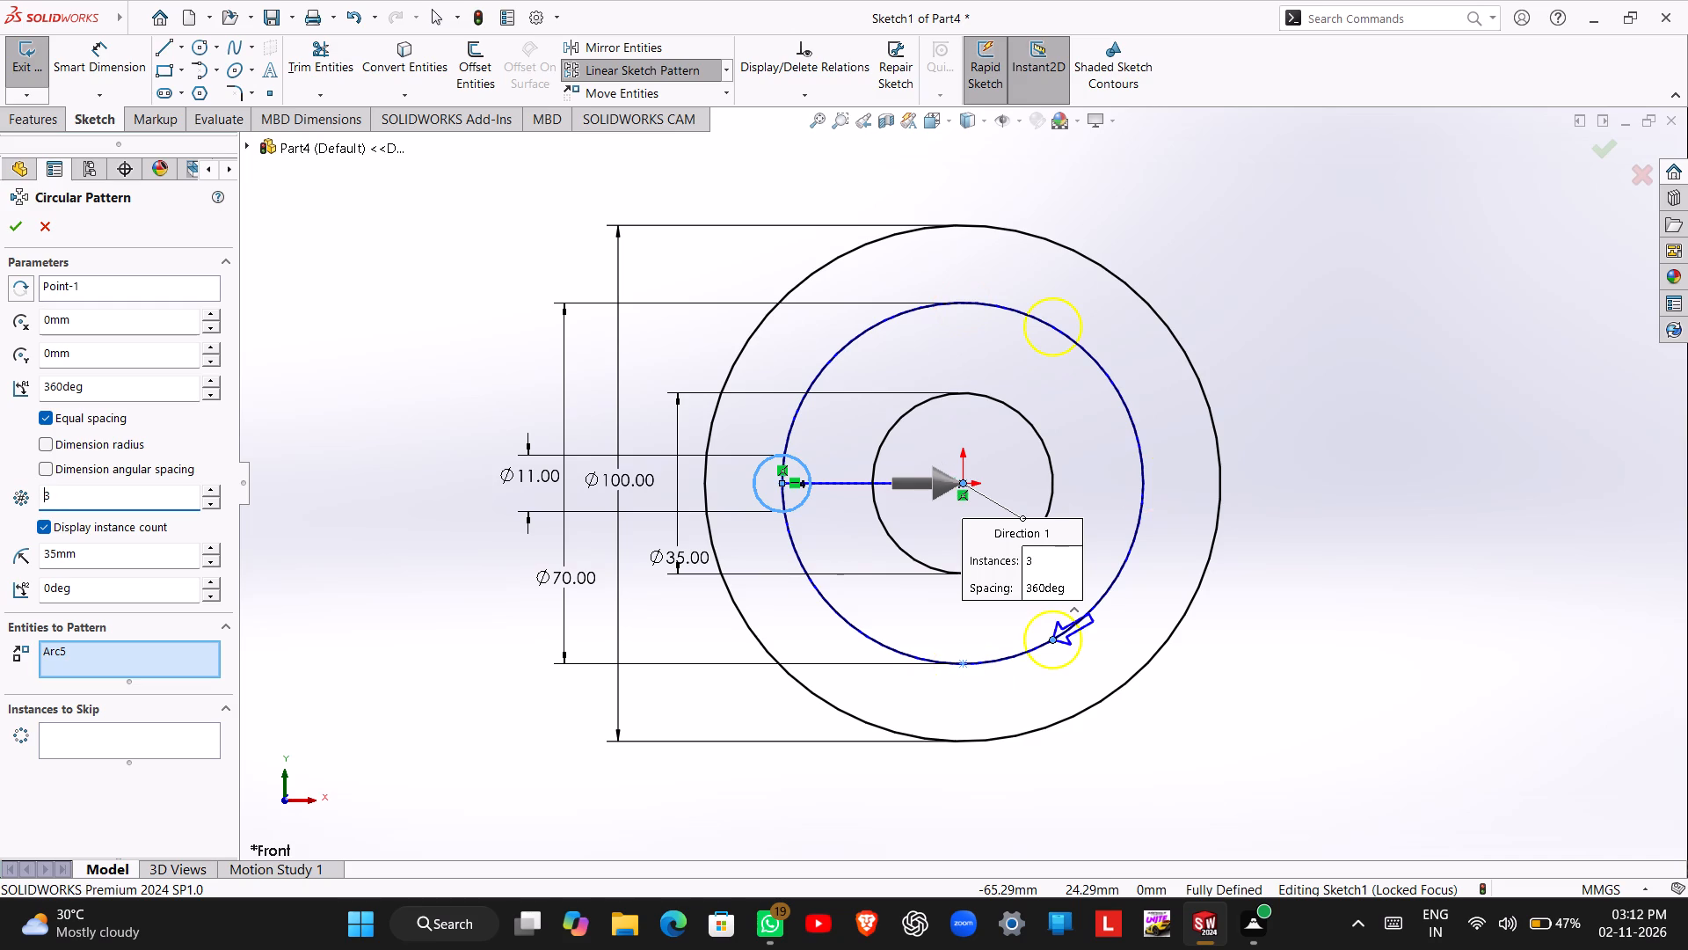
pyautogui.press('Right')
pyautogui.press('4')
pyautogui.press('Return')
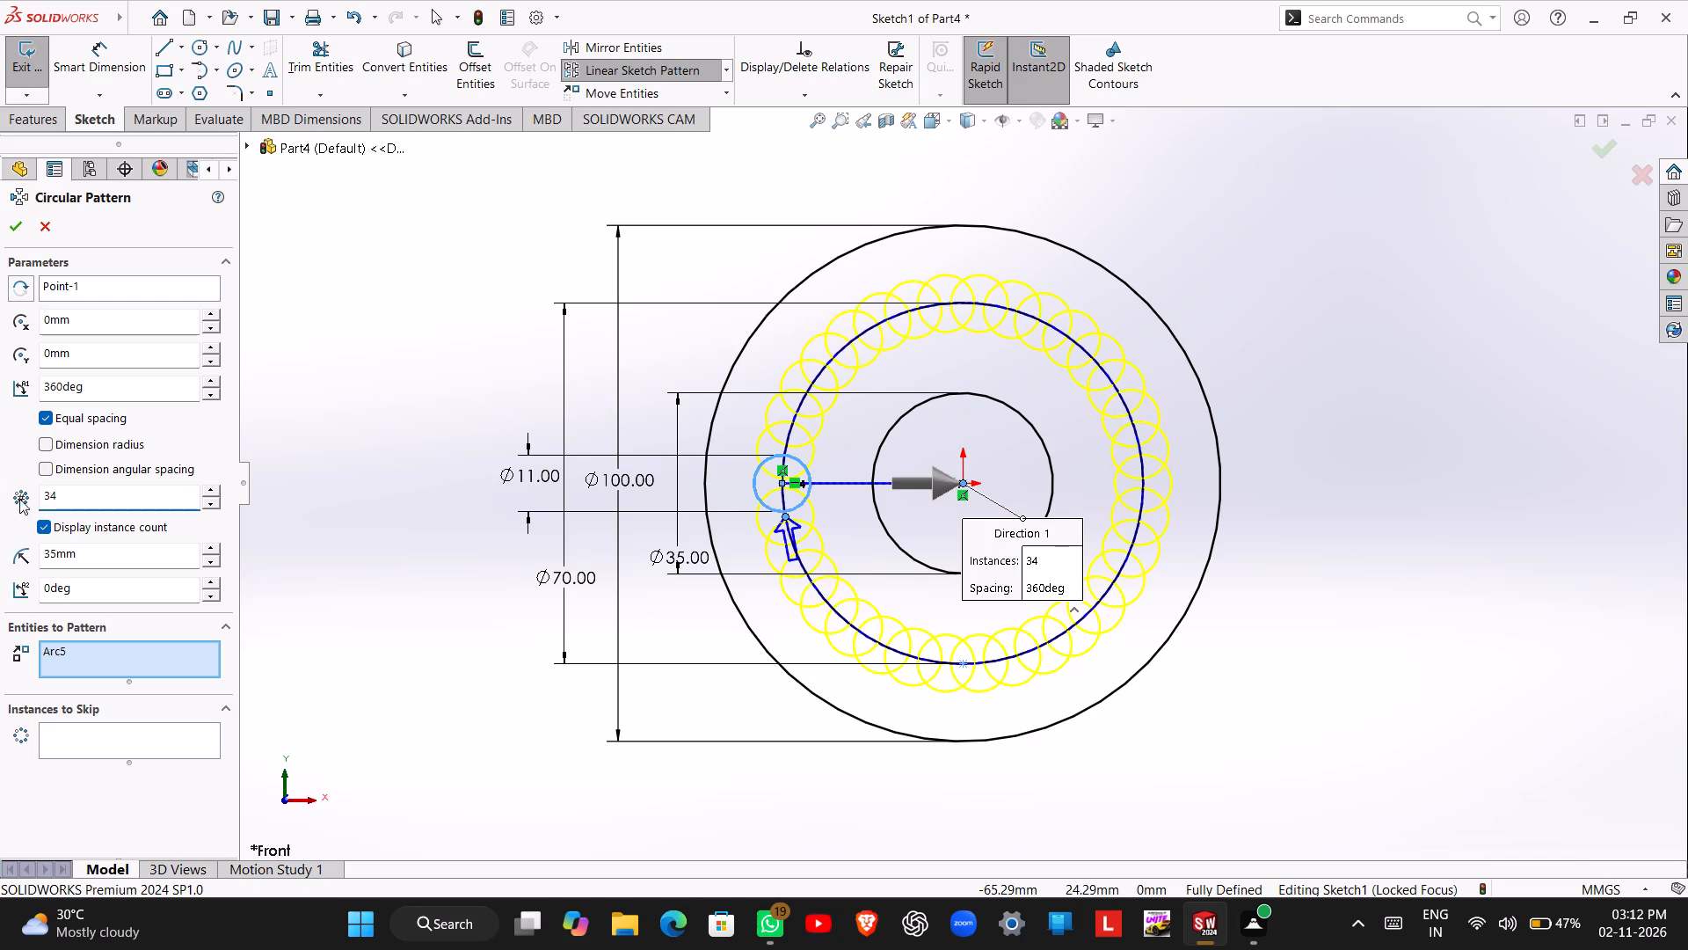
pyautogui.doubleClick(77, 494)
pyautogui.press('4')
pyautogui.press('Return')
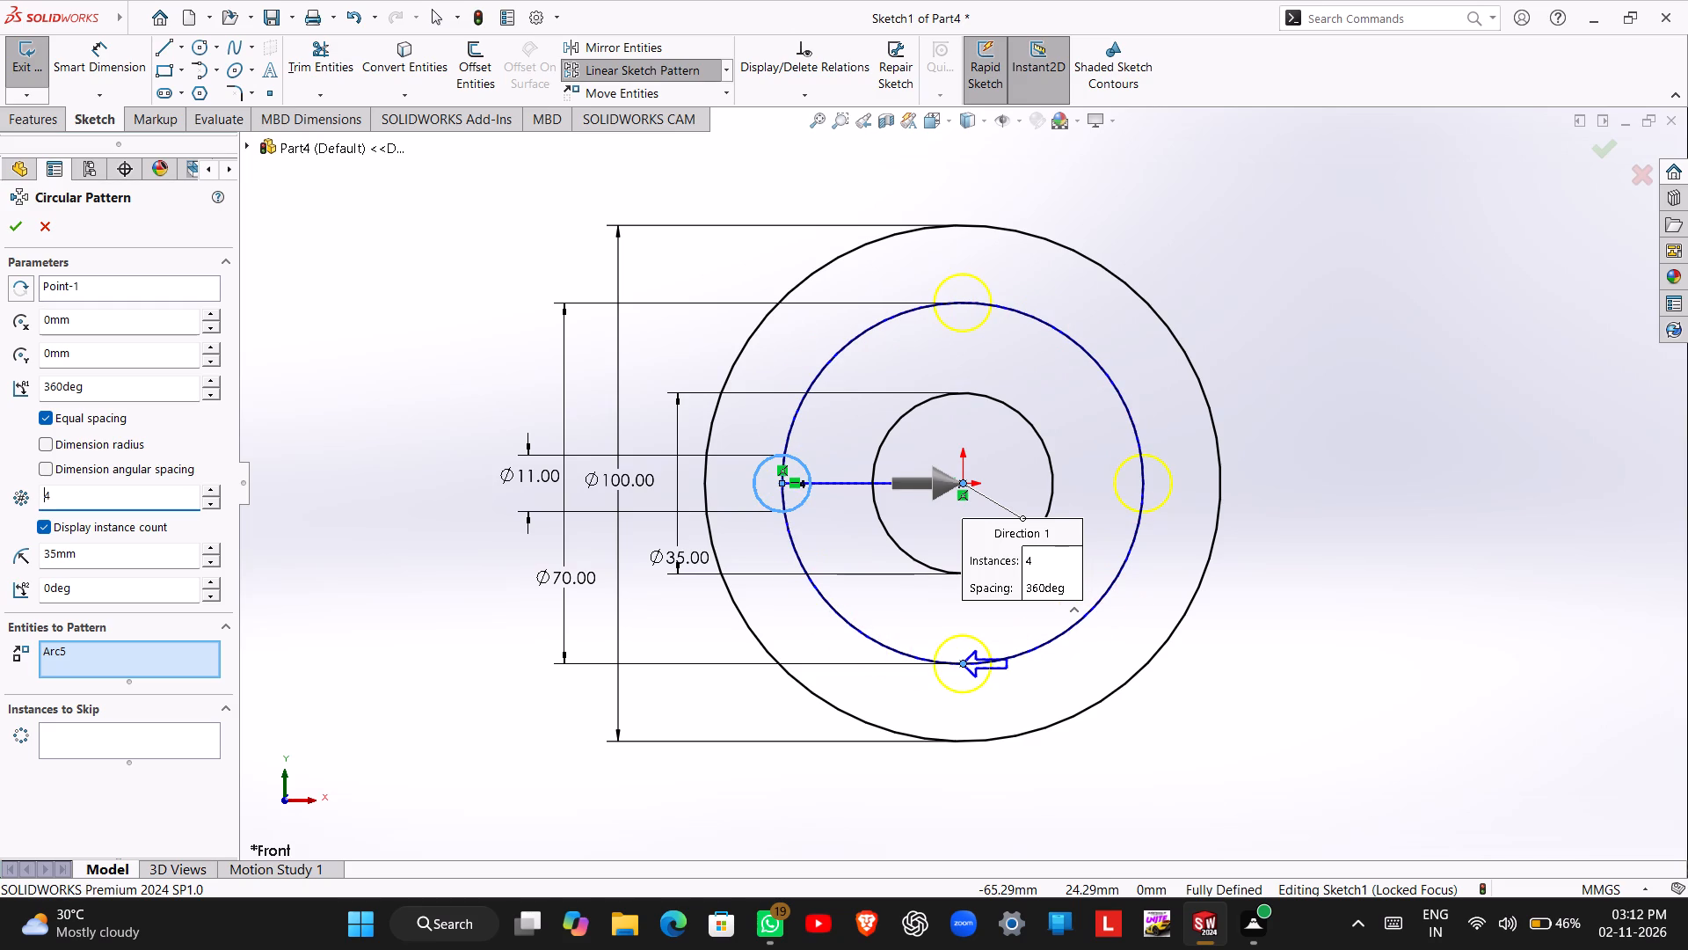
# Skip the upper instance of the four-instance circular sketch pattern and complete the pattern.
pyautogui.click(107, 724)
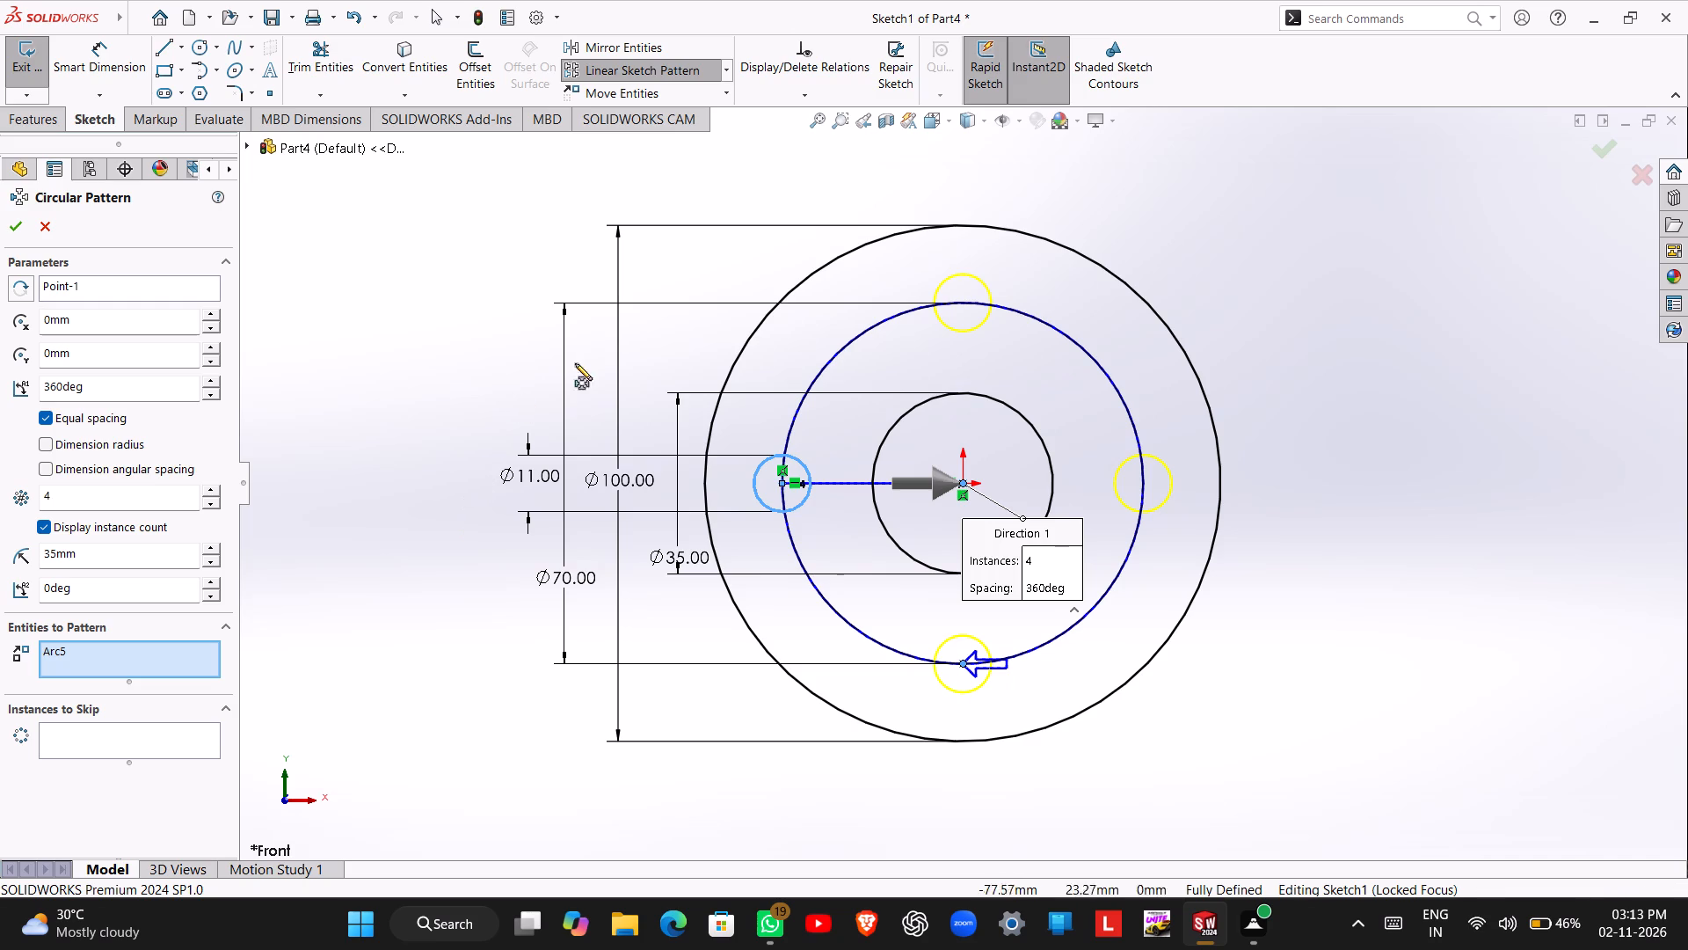
pyautogui.click(200, 745)
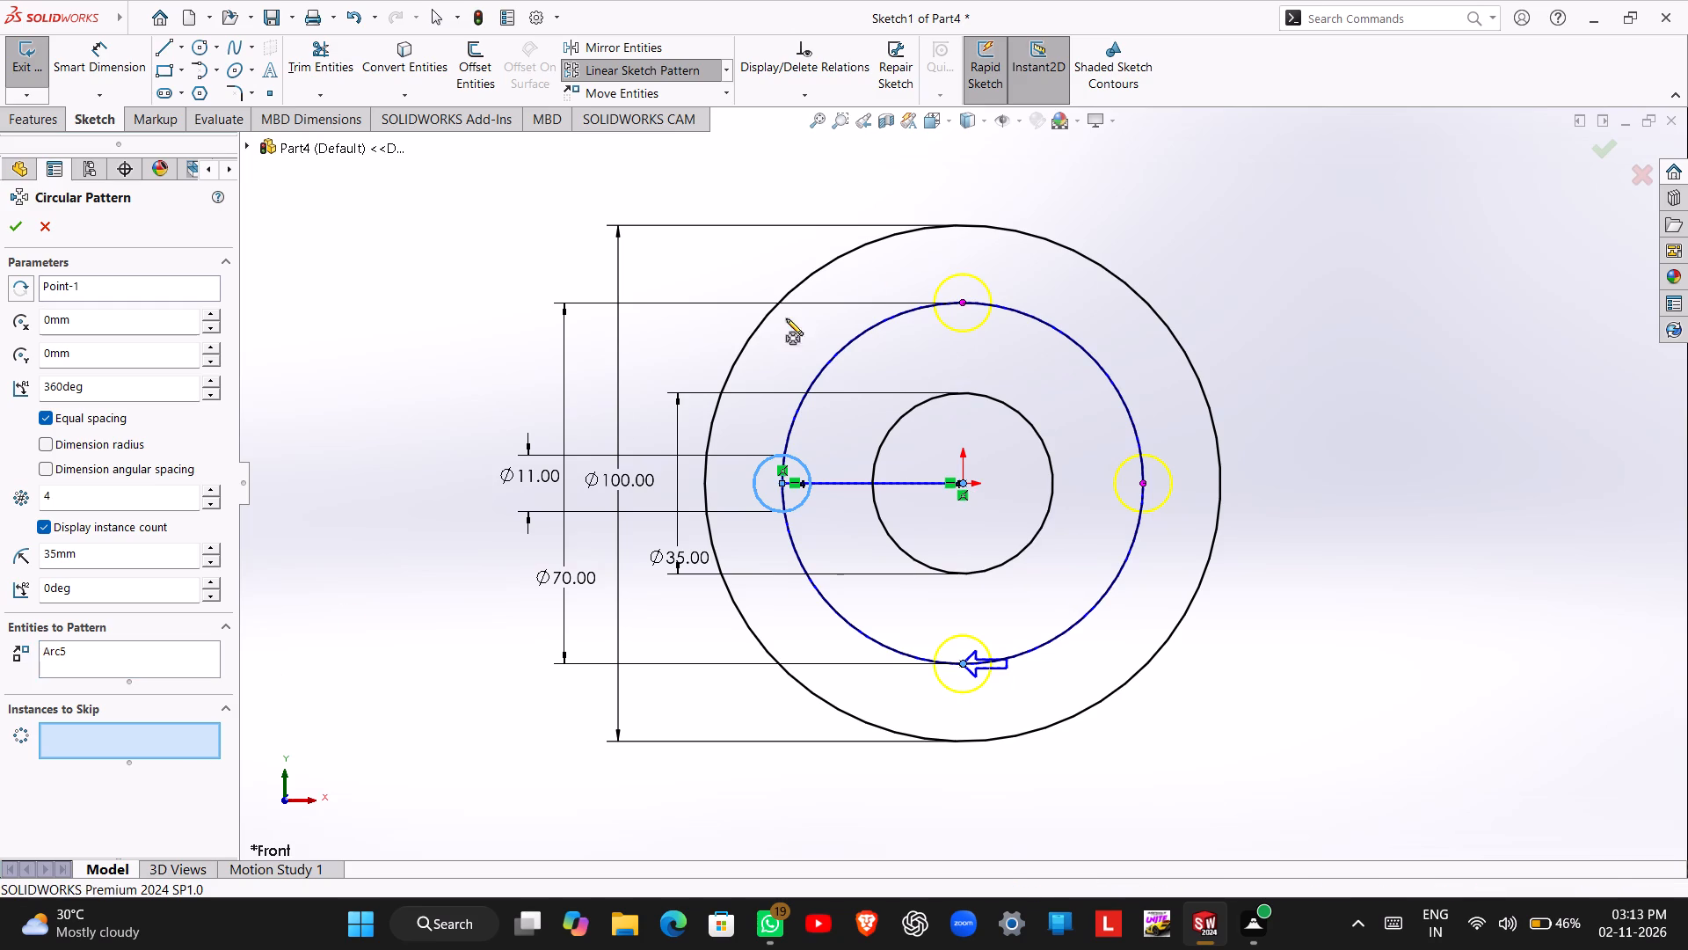
pyautogui.click(964, 303)
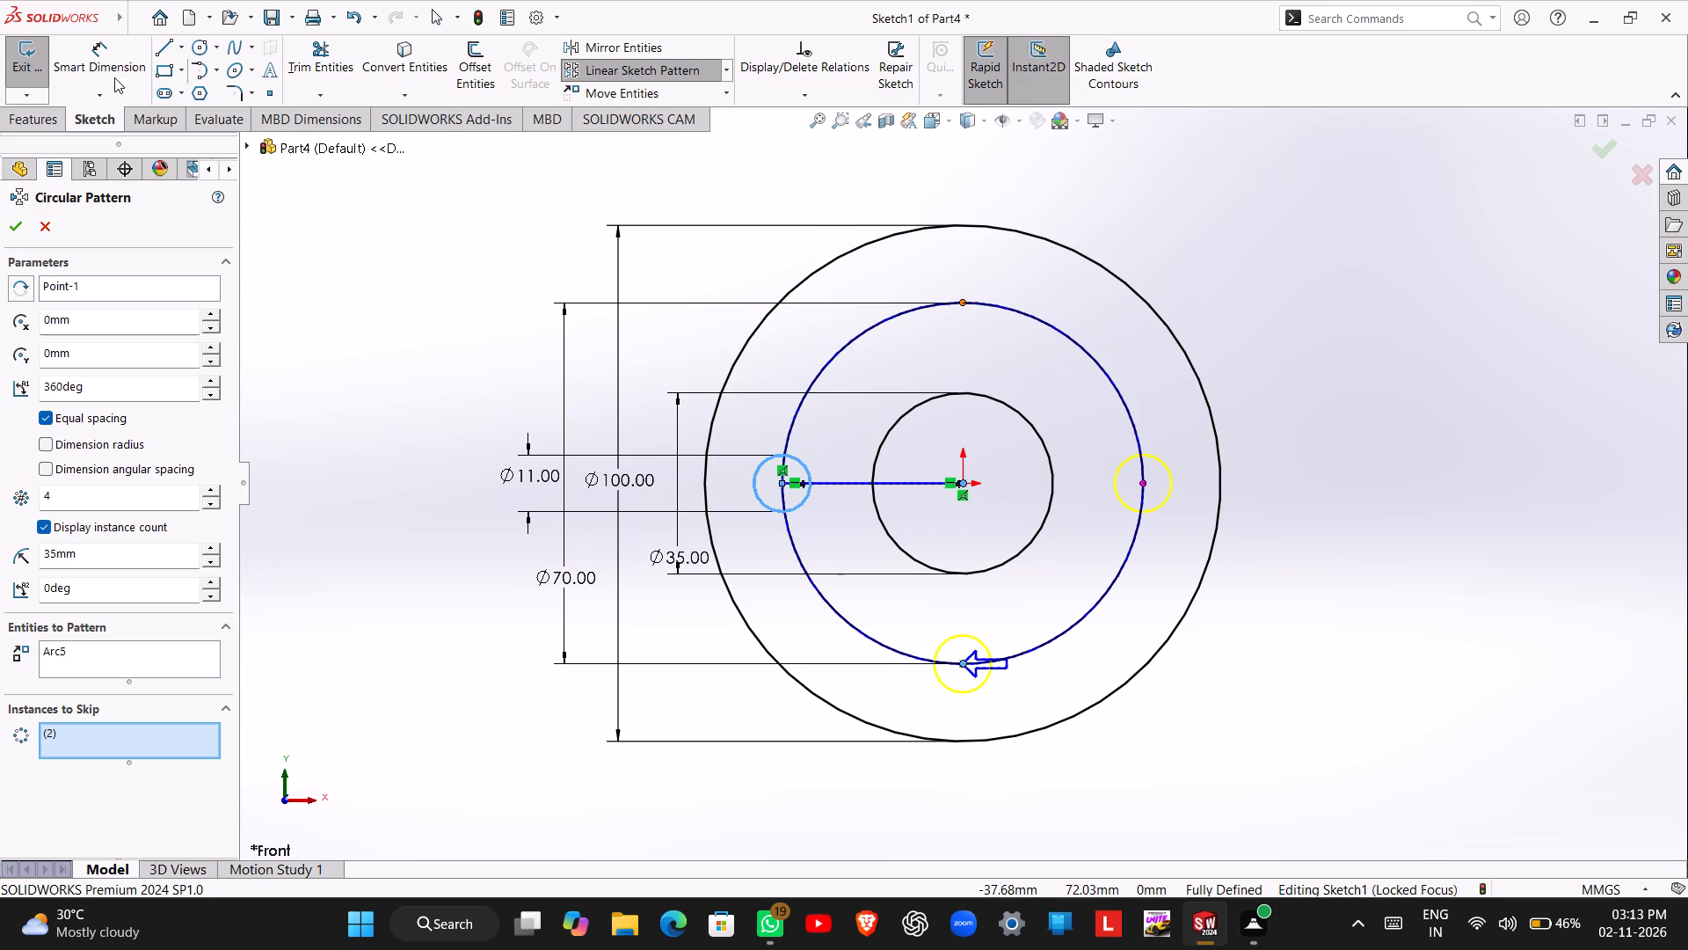
pyautogui.click(22, 230)
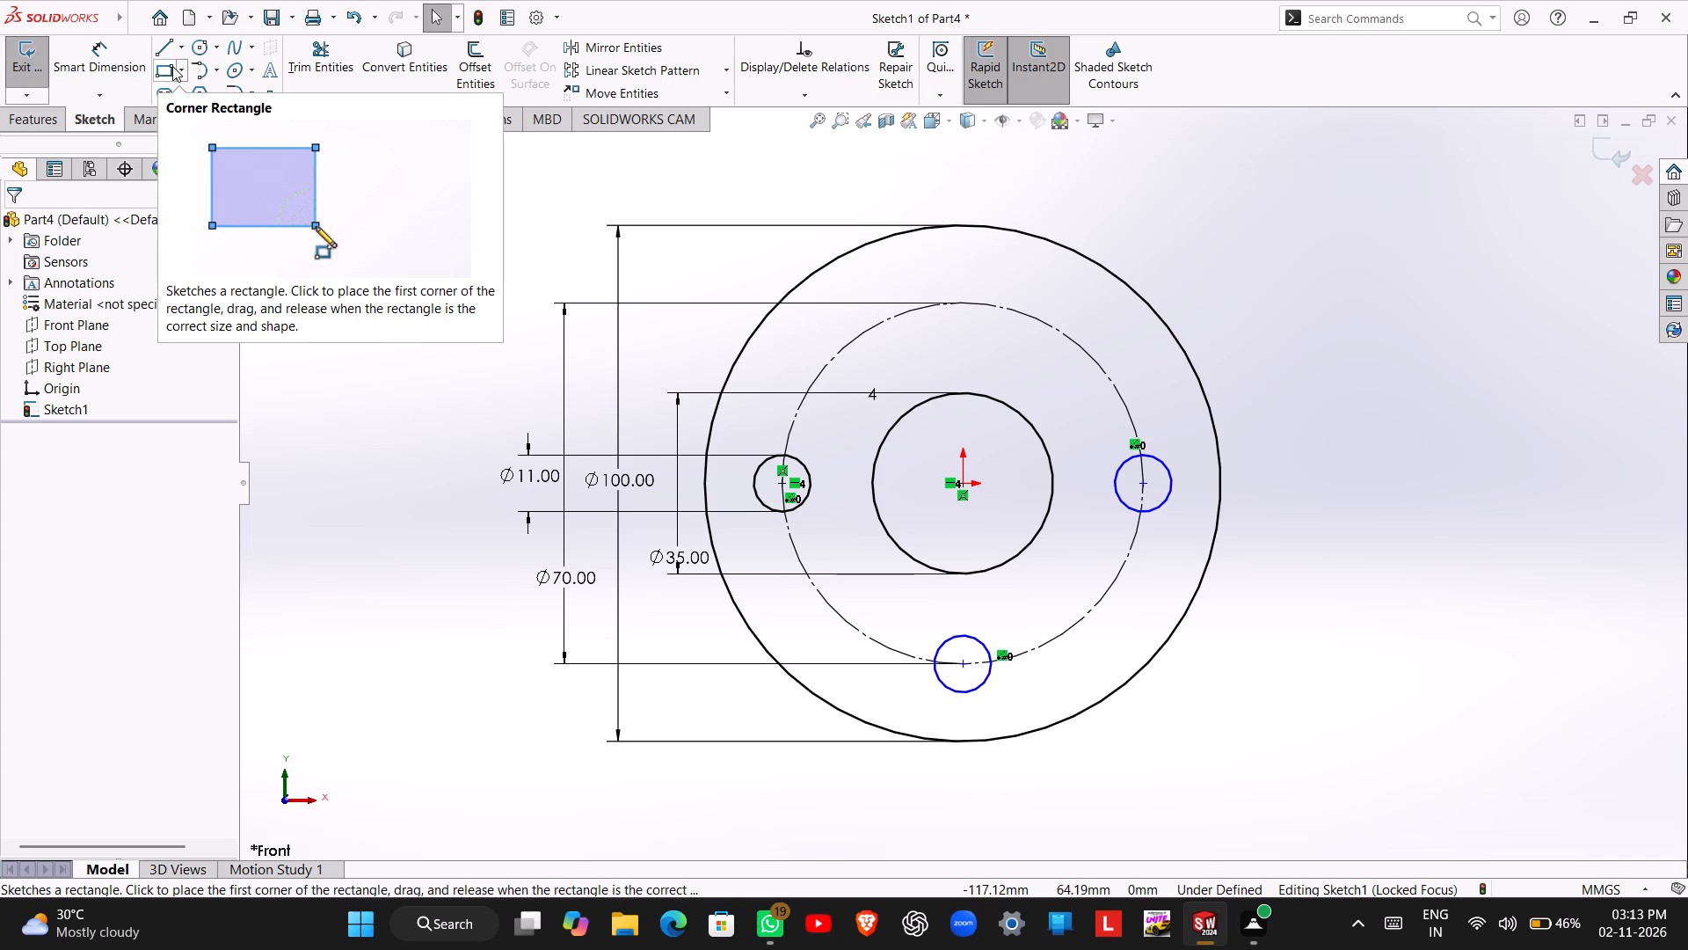
# Sketch a corner rectangle about 22 mm wide and 24 mm high, with its lower edge passing through the origin.
pyautogui.click(160, 68)
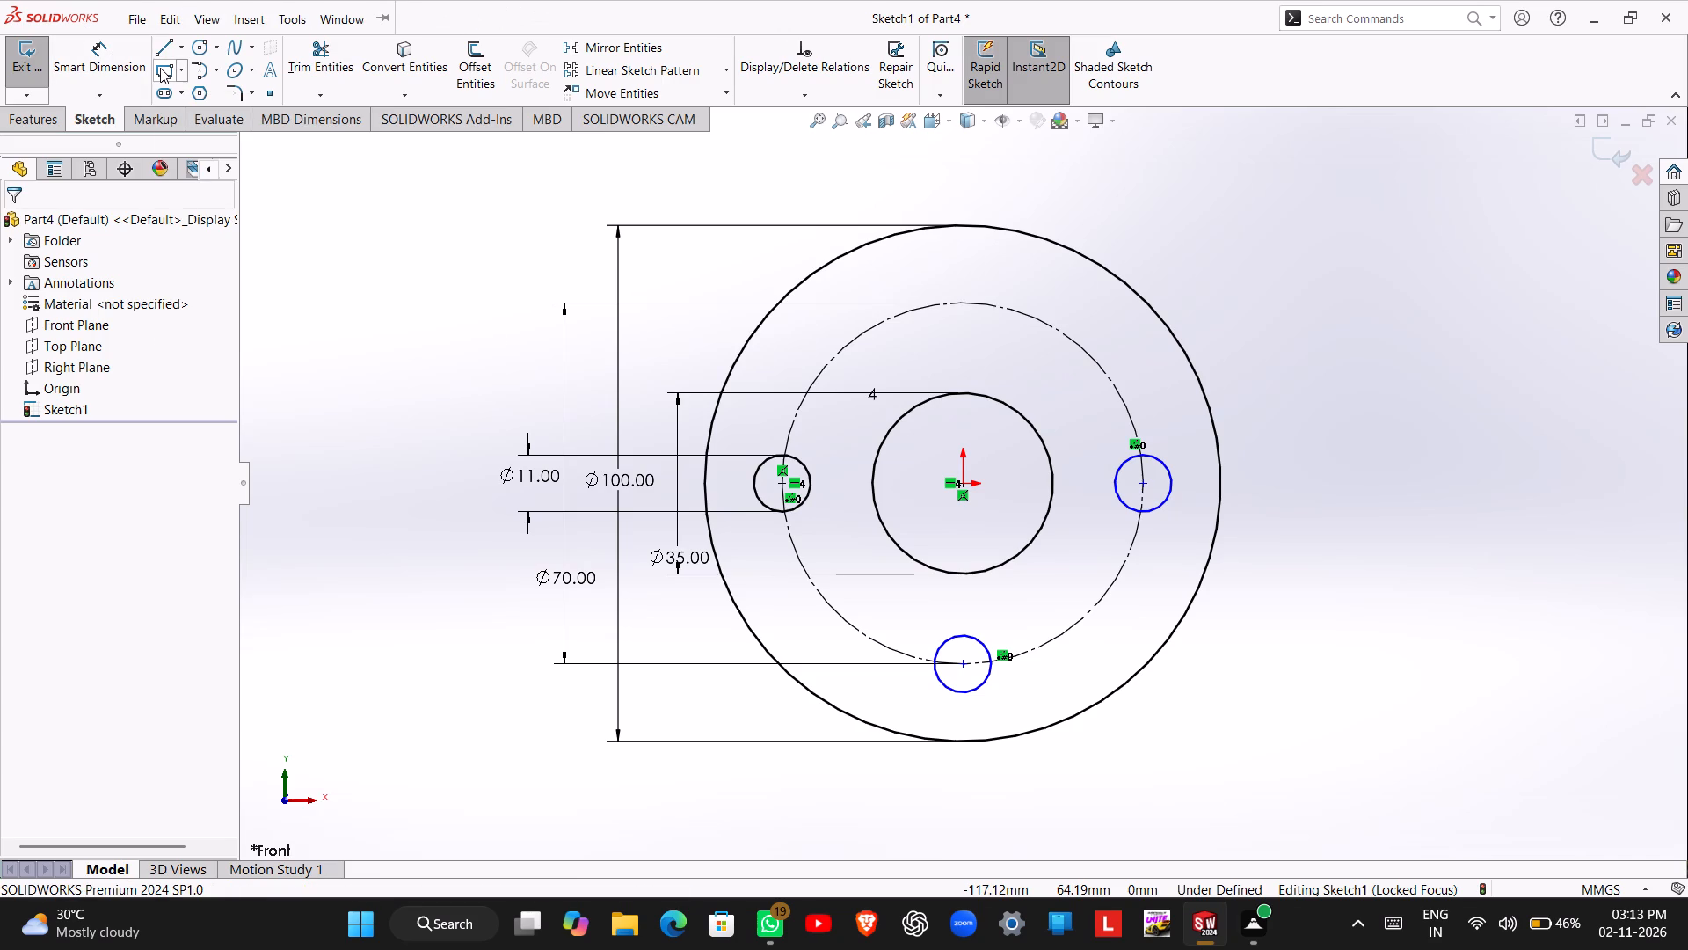
pyautogui.click(902, 485)
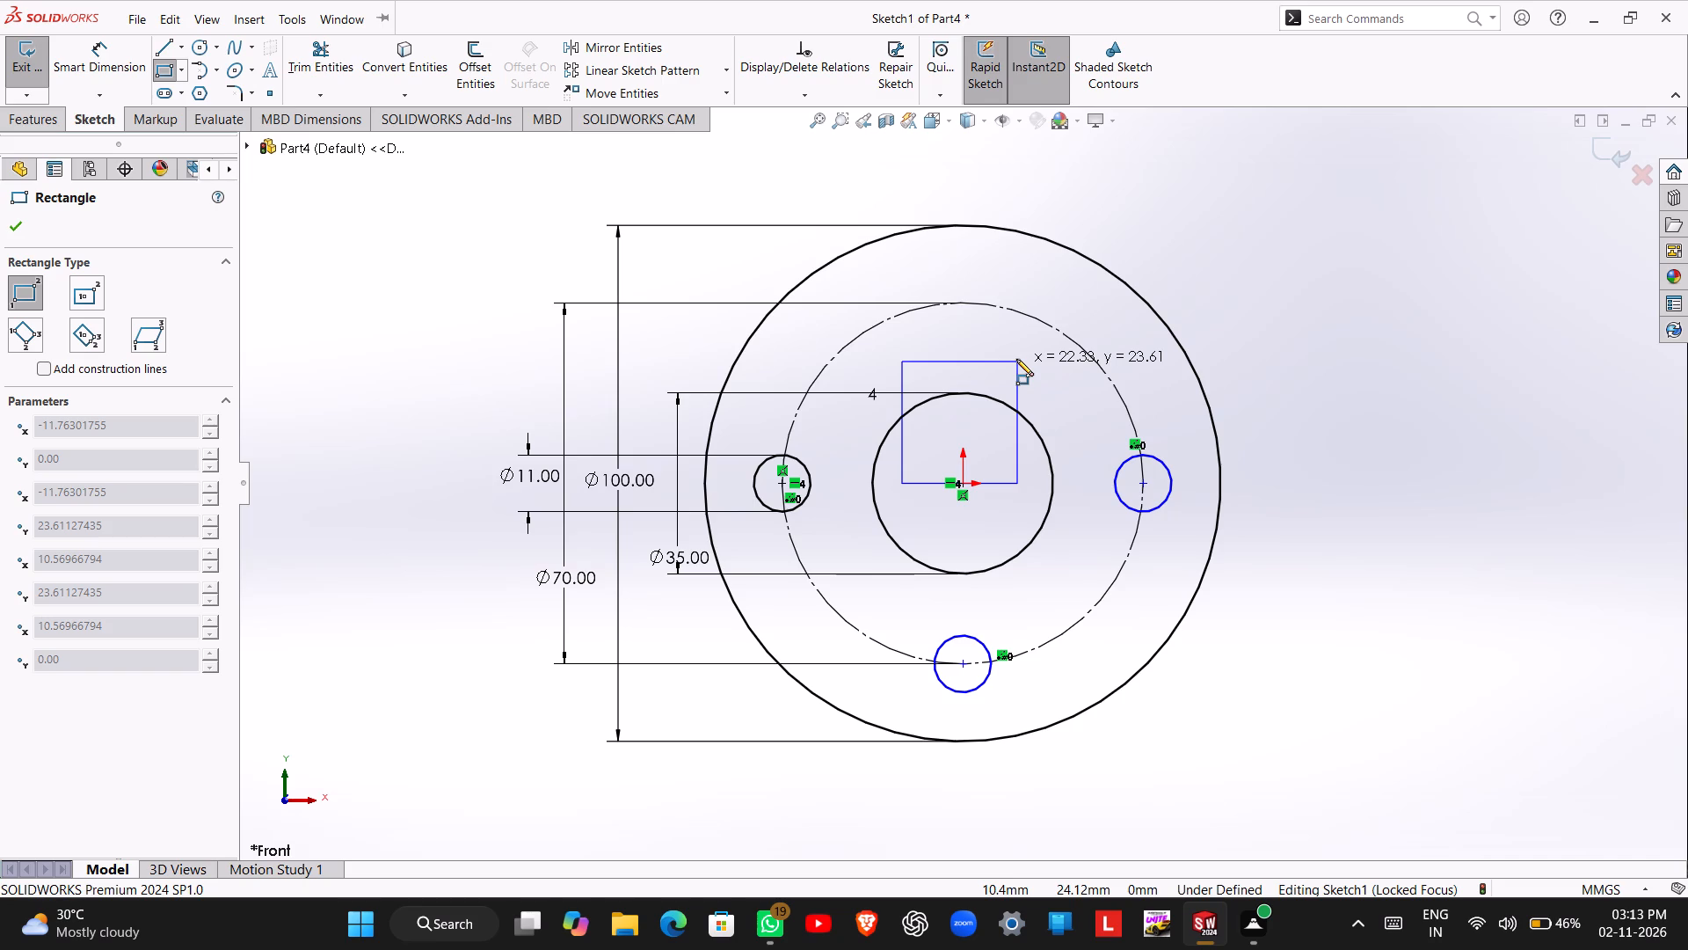
pyautogui.click(1016, 359)
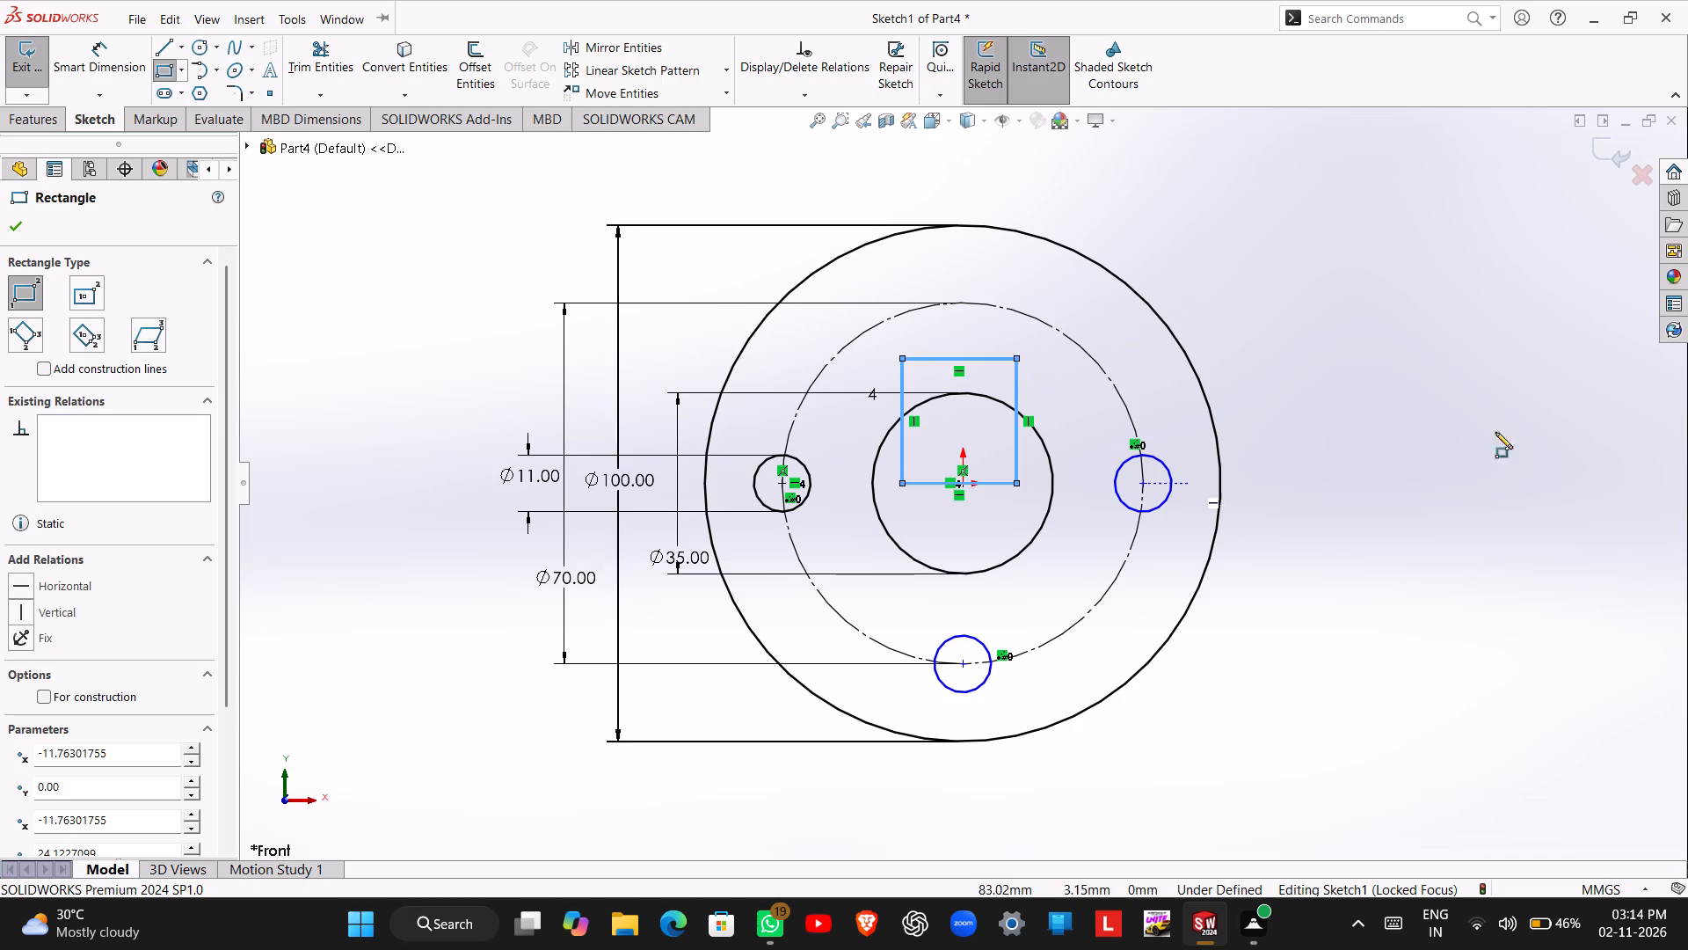
# Dimension the rectangle's lower edge and its vertical side to 25 mm each.
pyautogui.moveTo(1445, 479); pyautogui.dragTo(1477, 273, button='right')
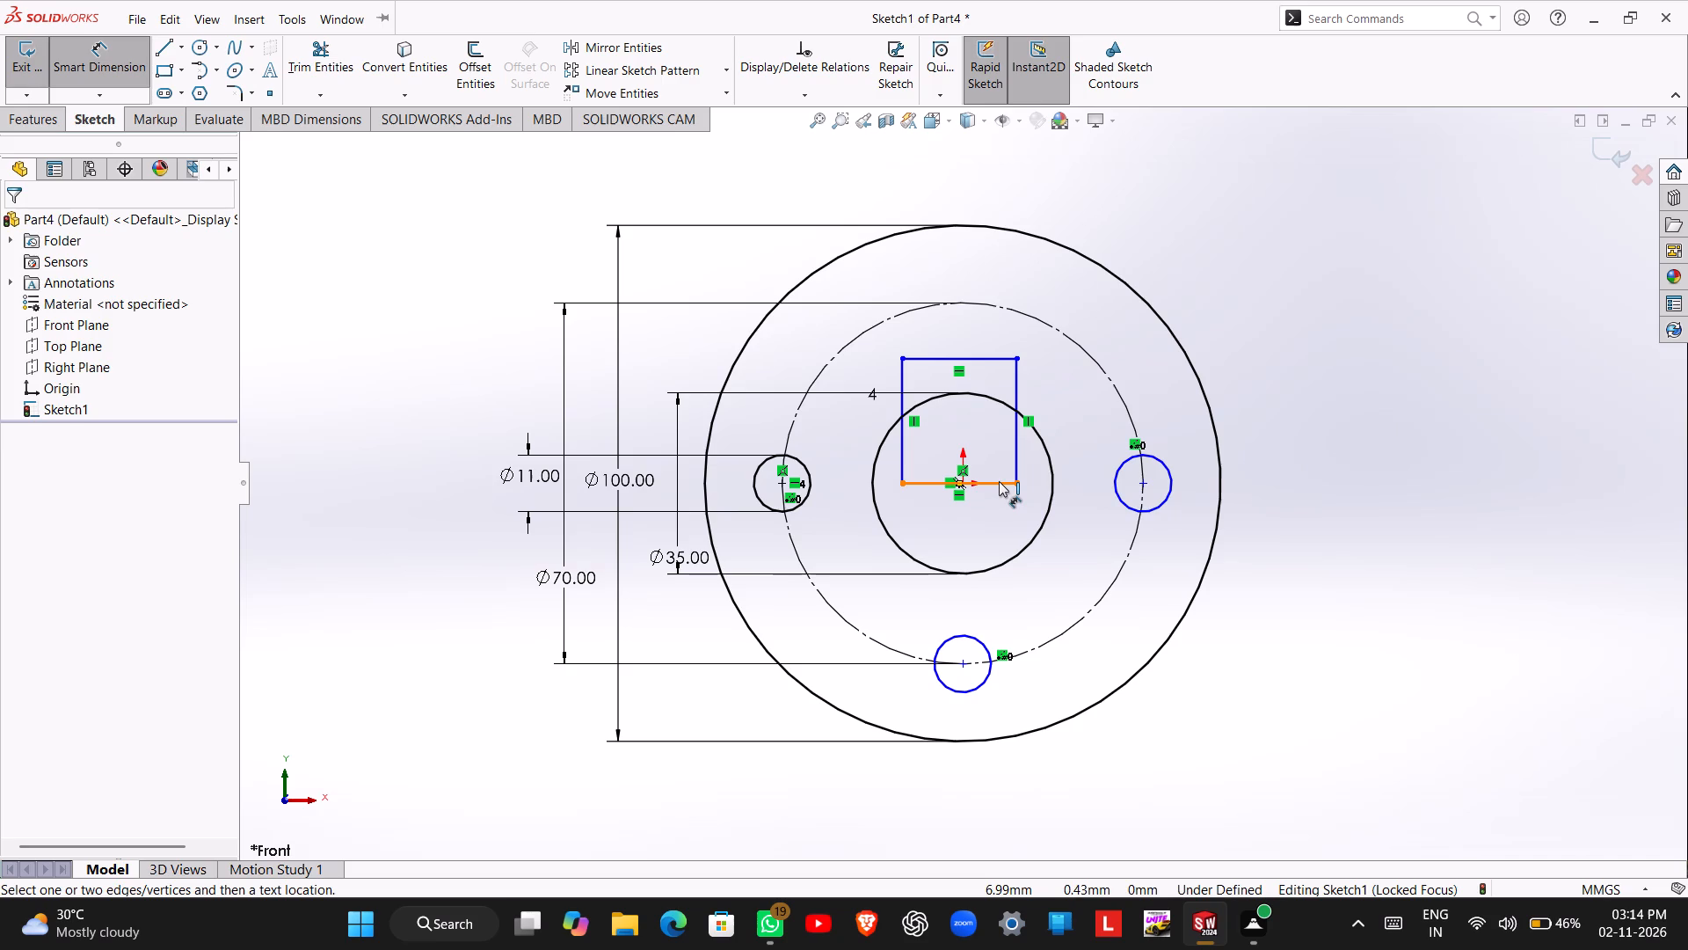
pyautogui.click(999, 481)
pyautogui.click(1048, 584)
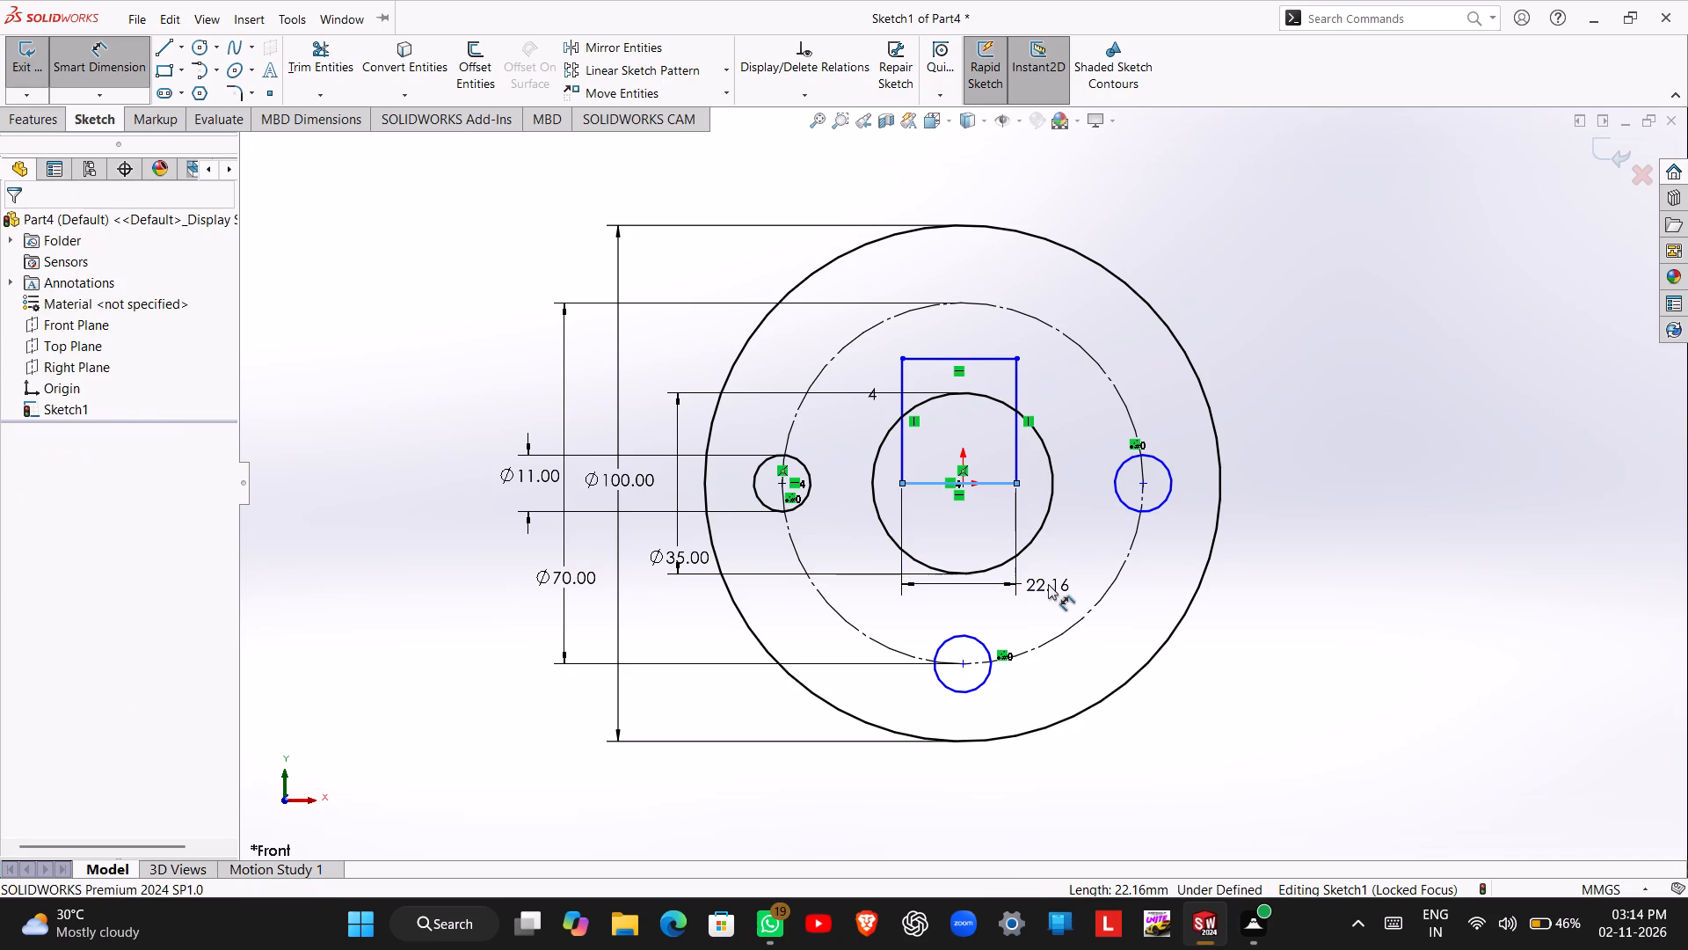
pyautogui.write('25')
pyautogui.press('Return')
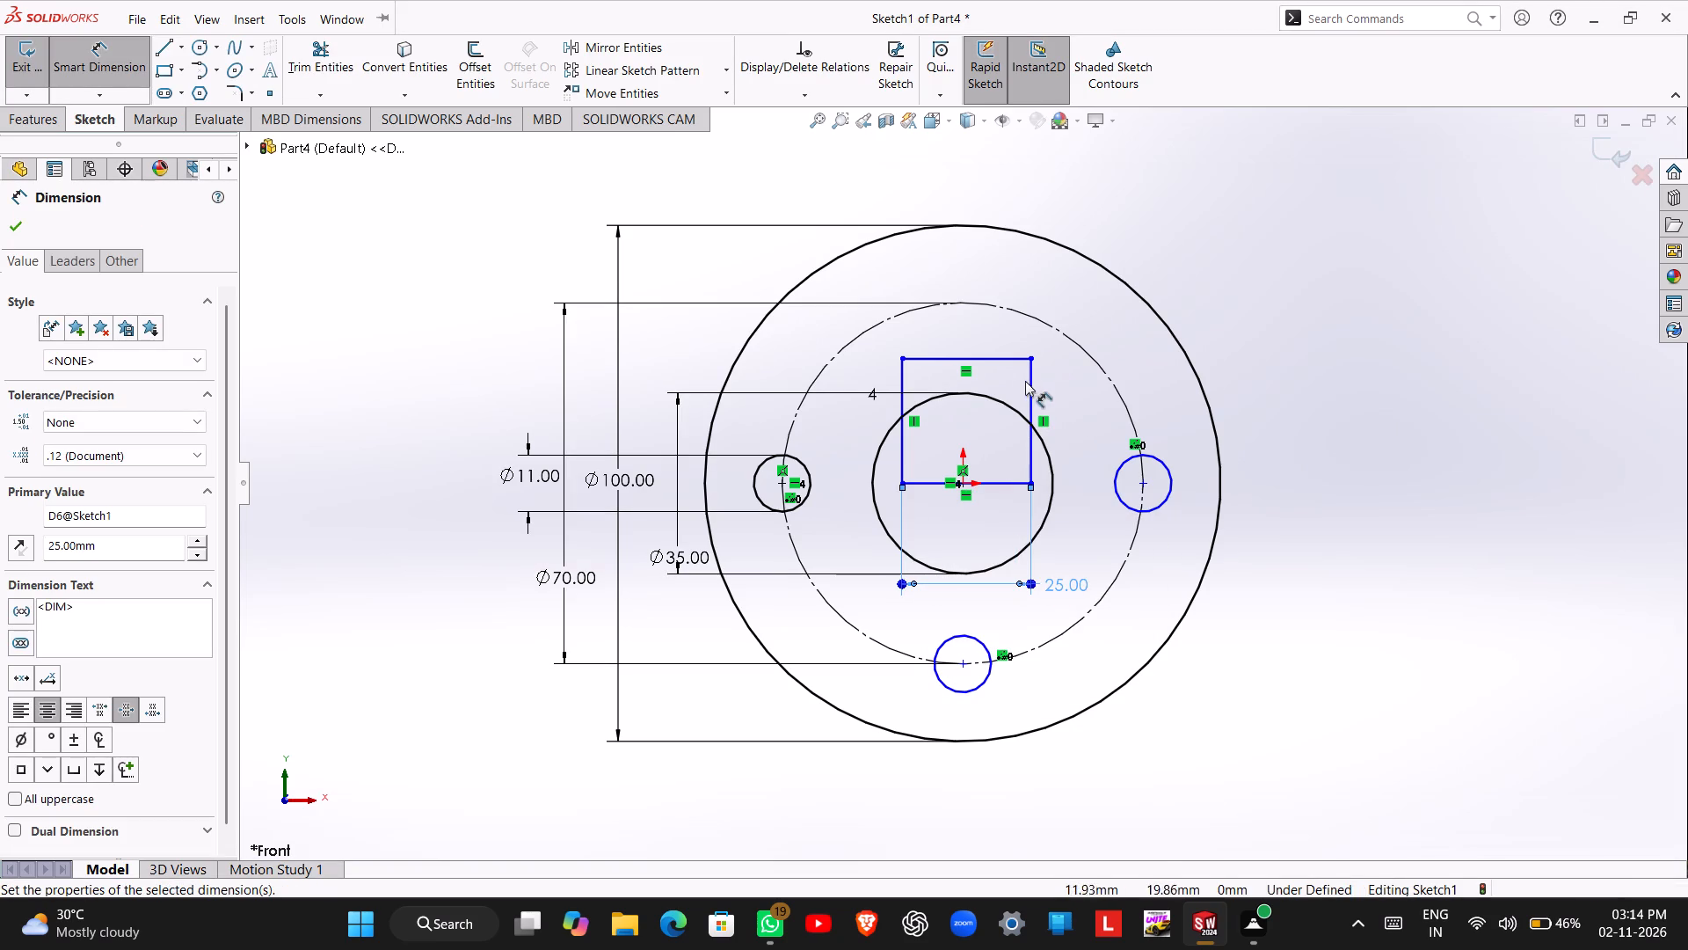
pyautogui.click(1029, 382)
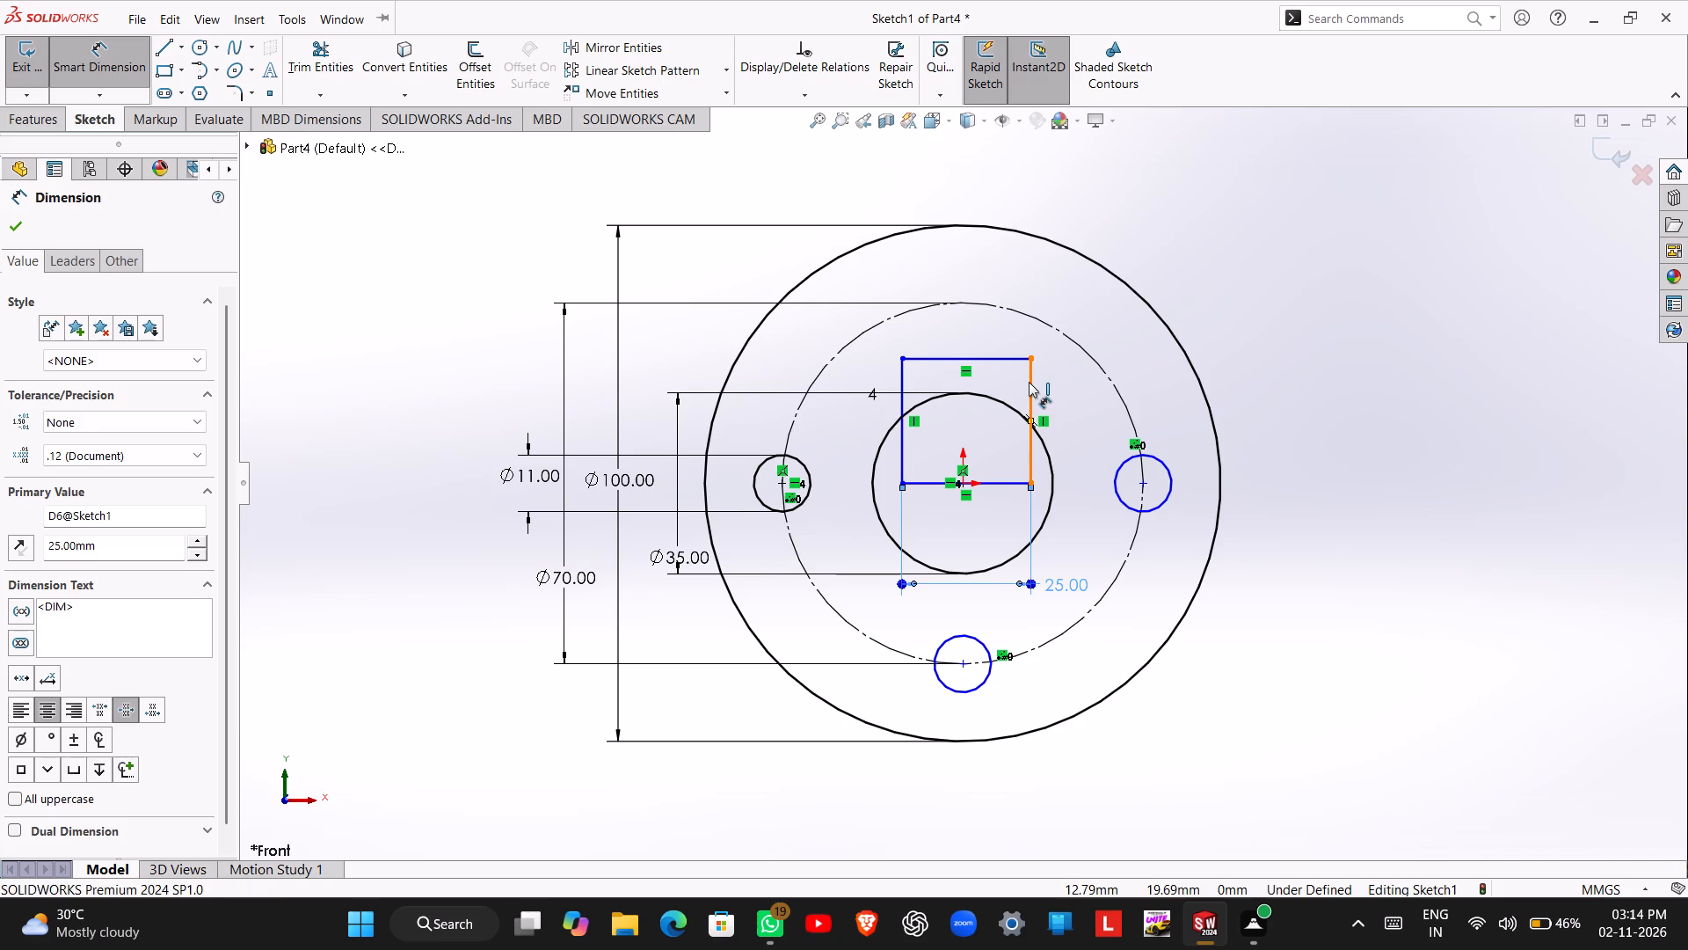
pyautogui.click(1296, 397)
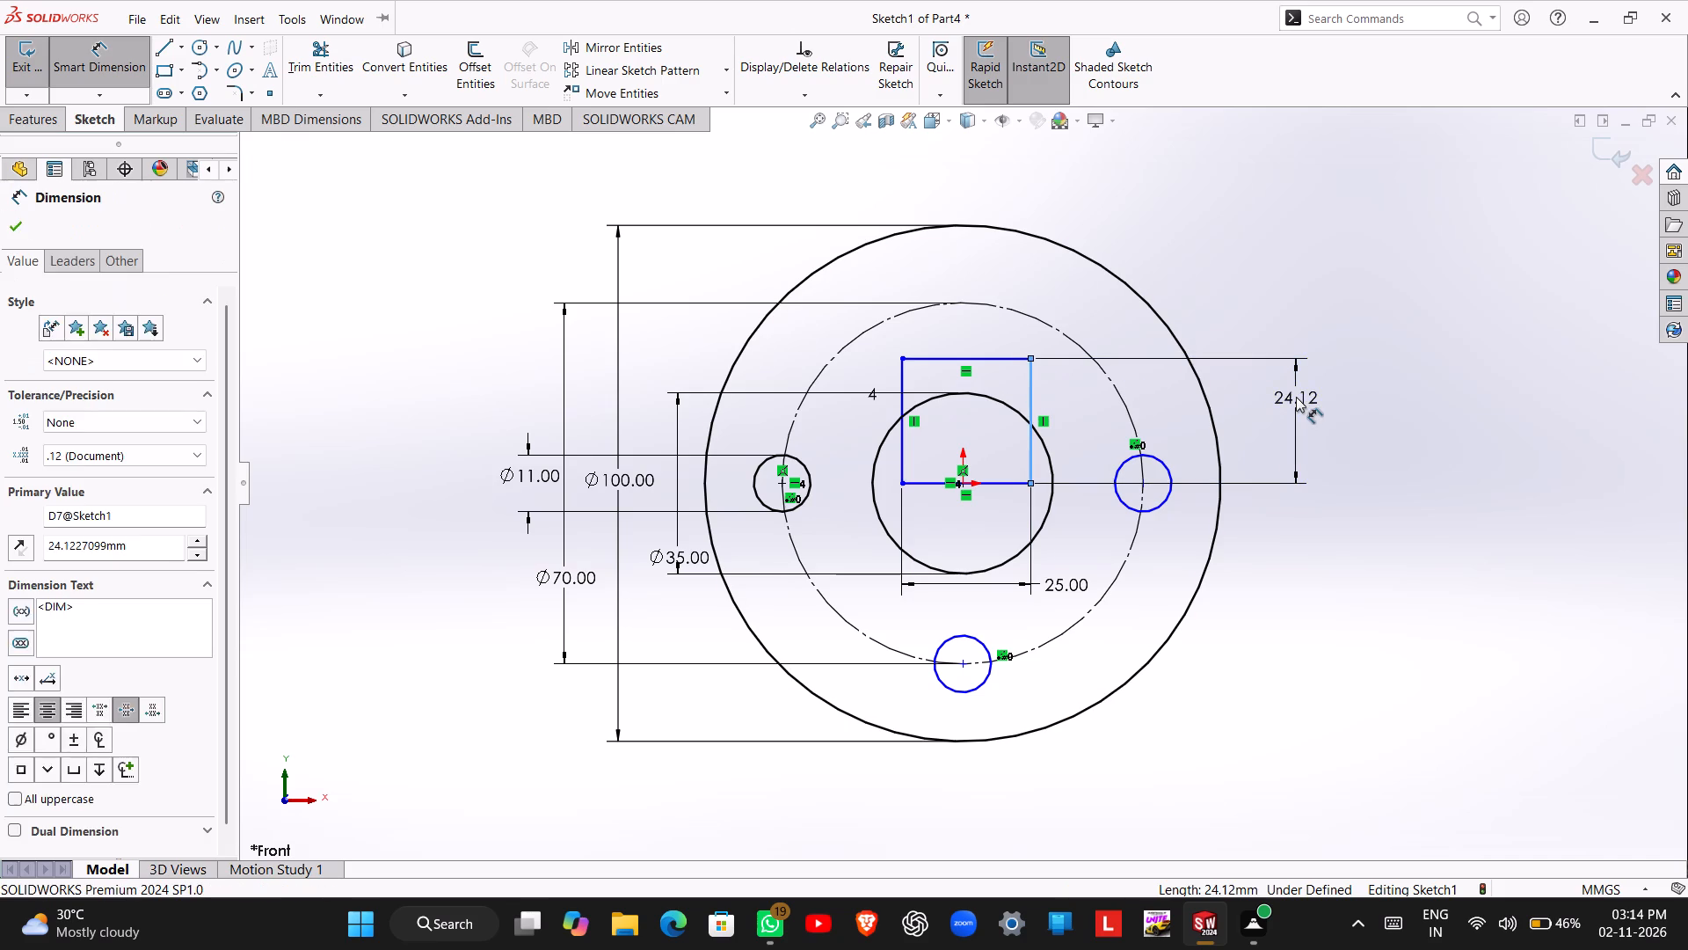
pyautogui.write('25')
pyautogui.press('Return')
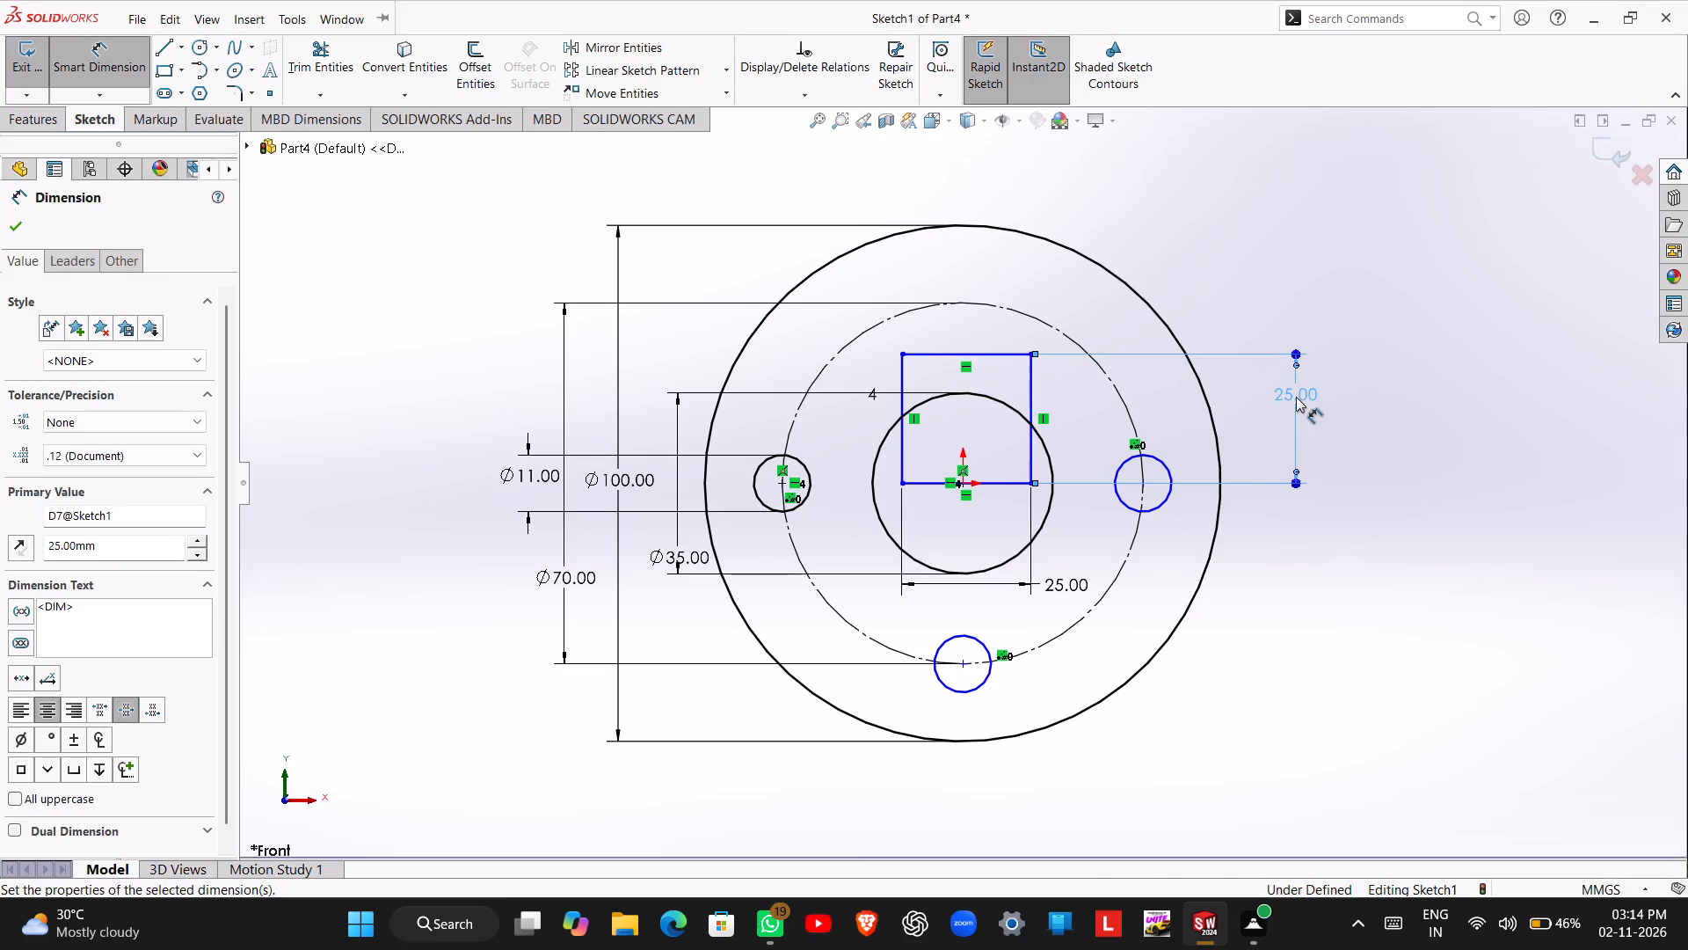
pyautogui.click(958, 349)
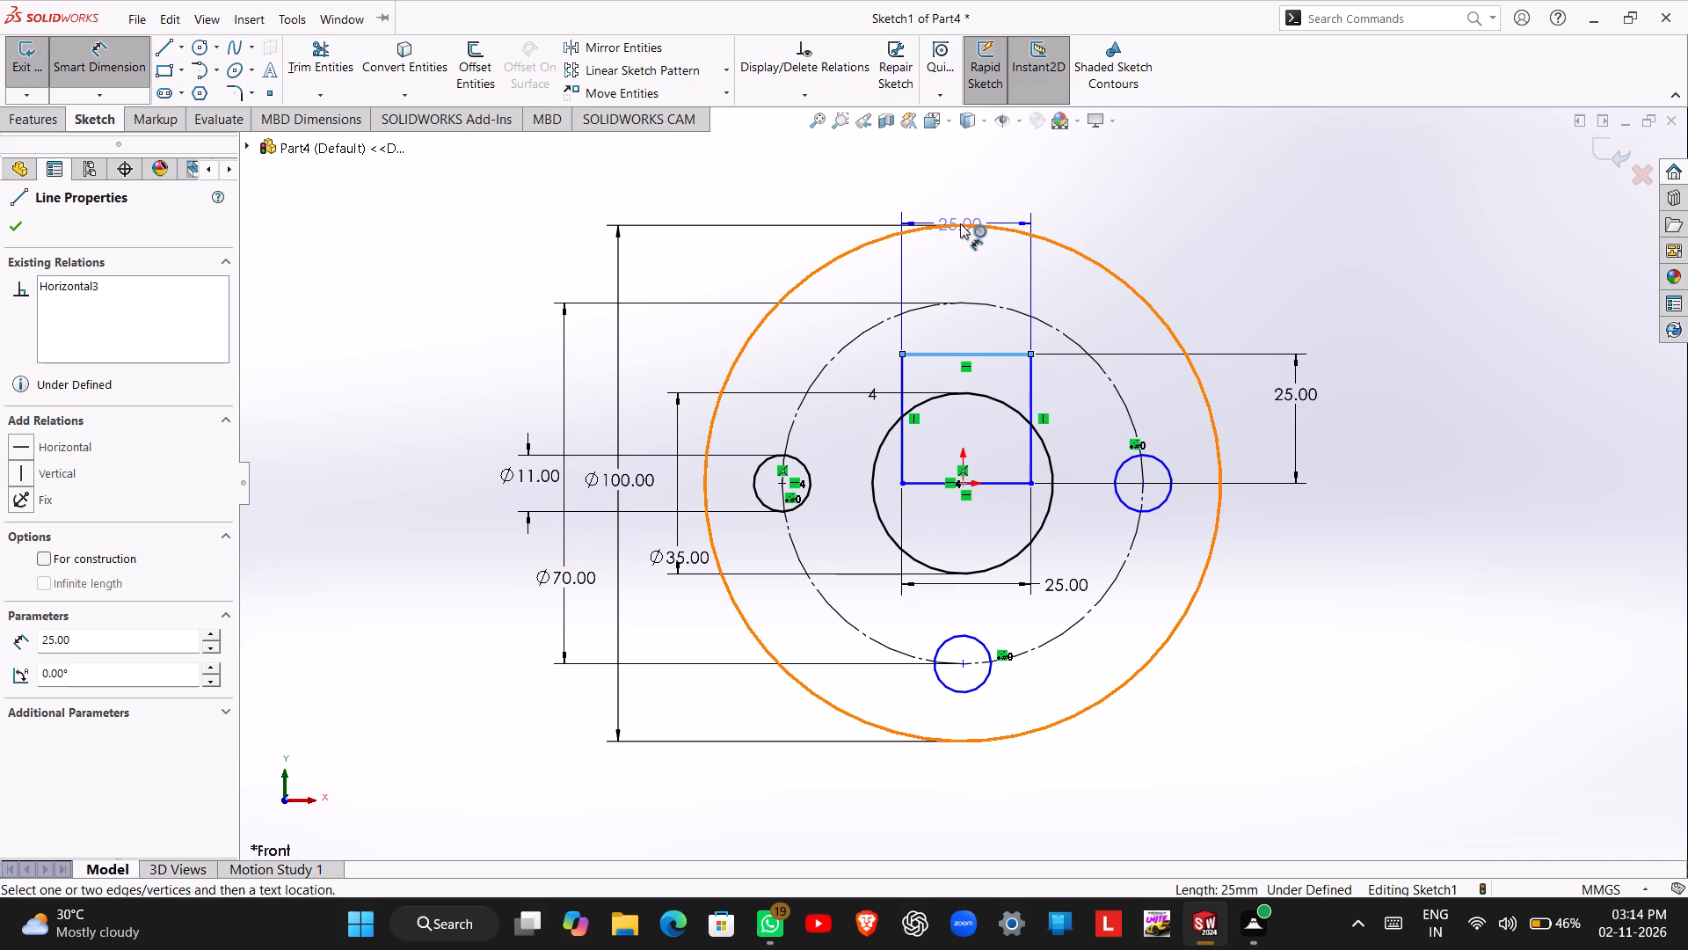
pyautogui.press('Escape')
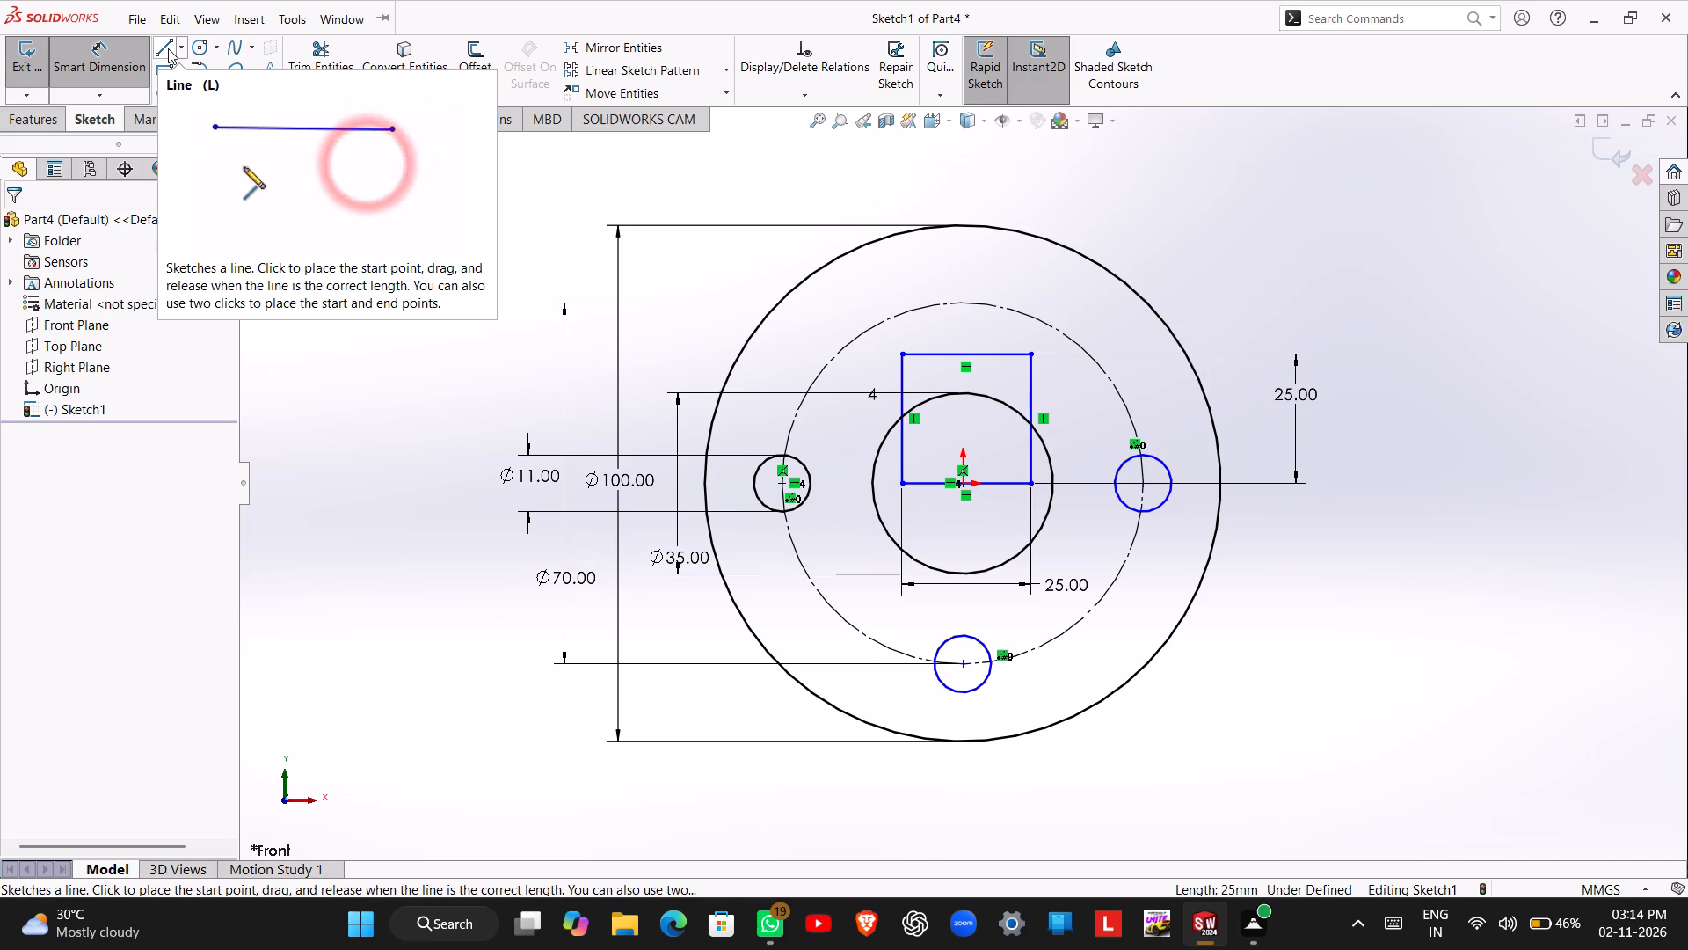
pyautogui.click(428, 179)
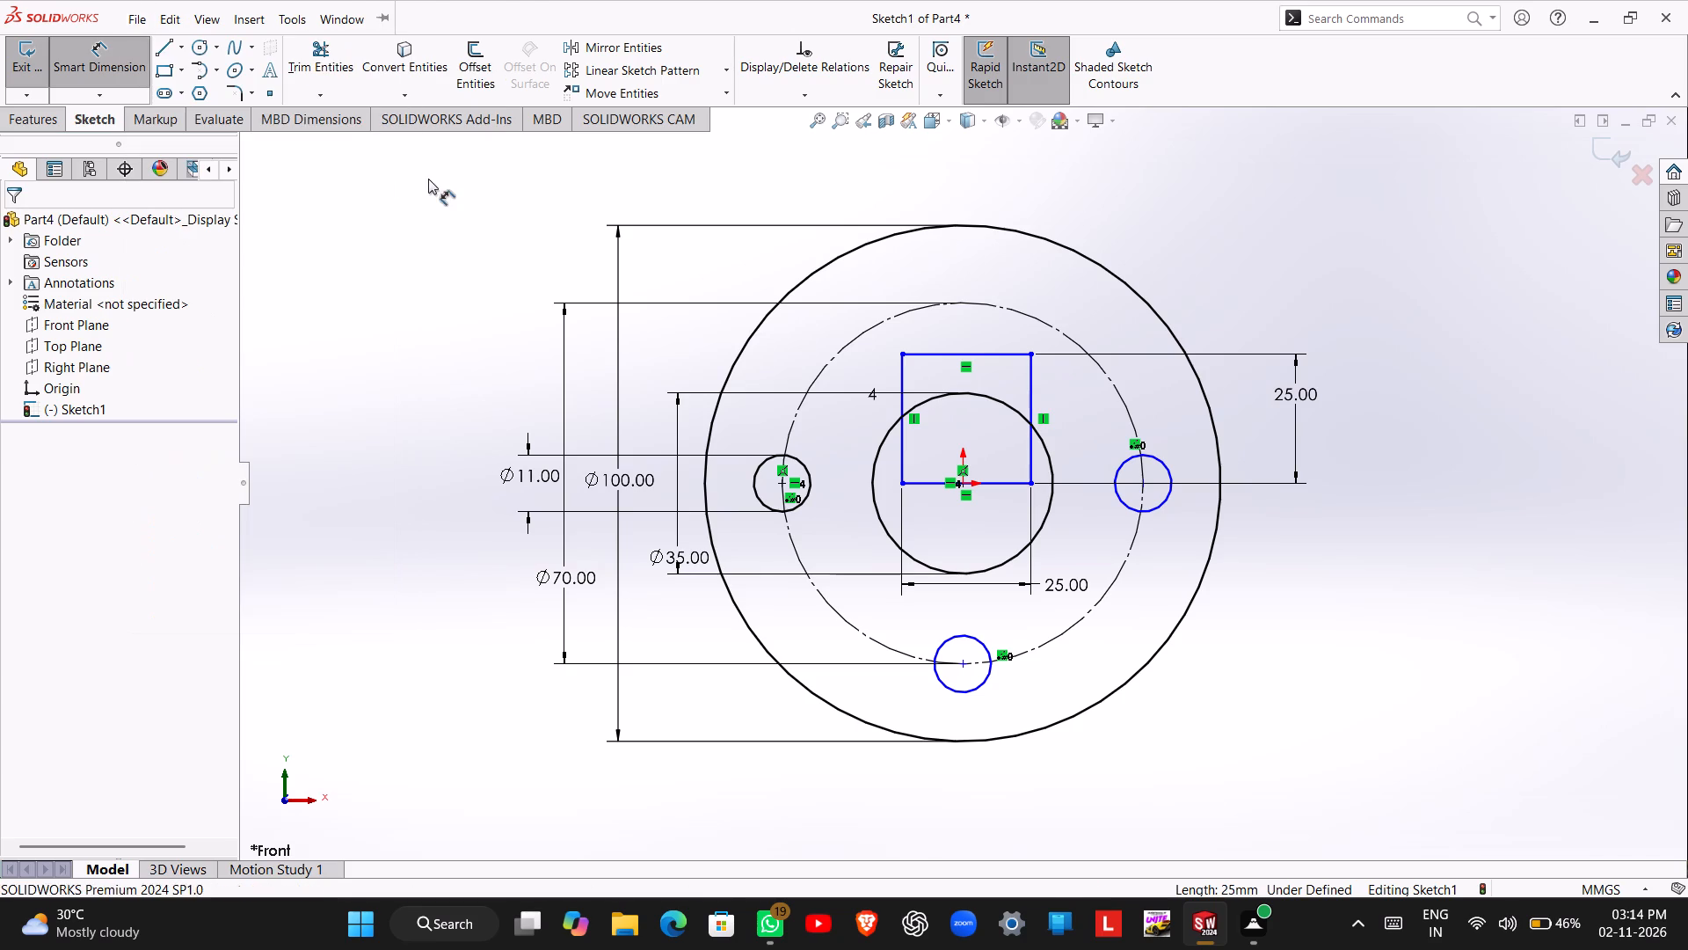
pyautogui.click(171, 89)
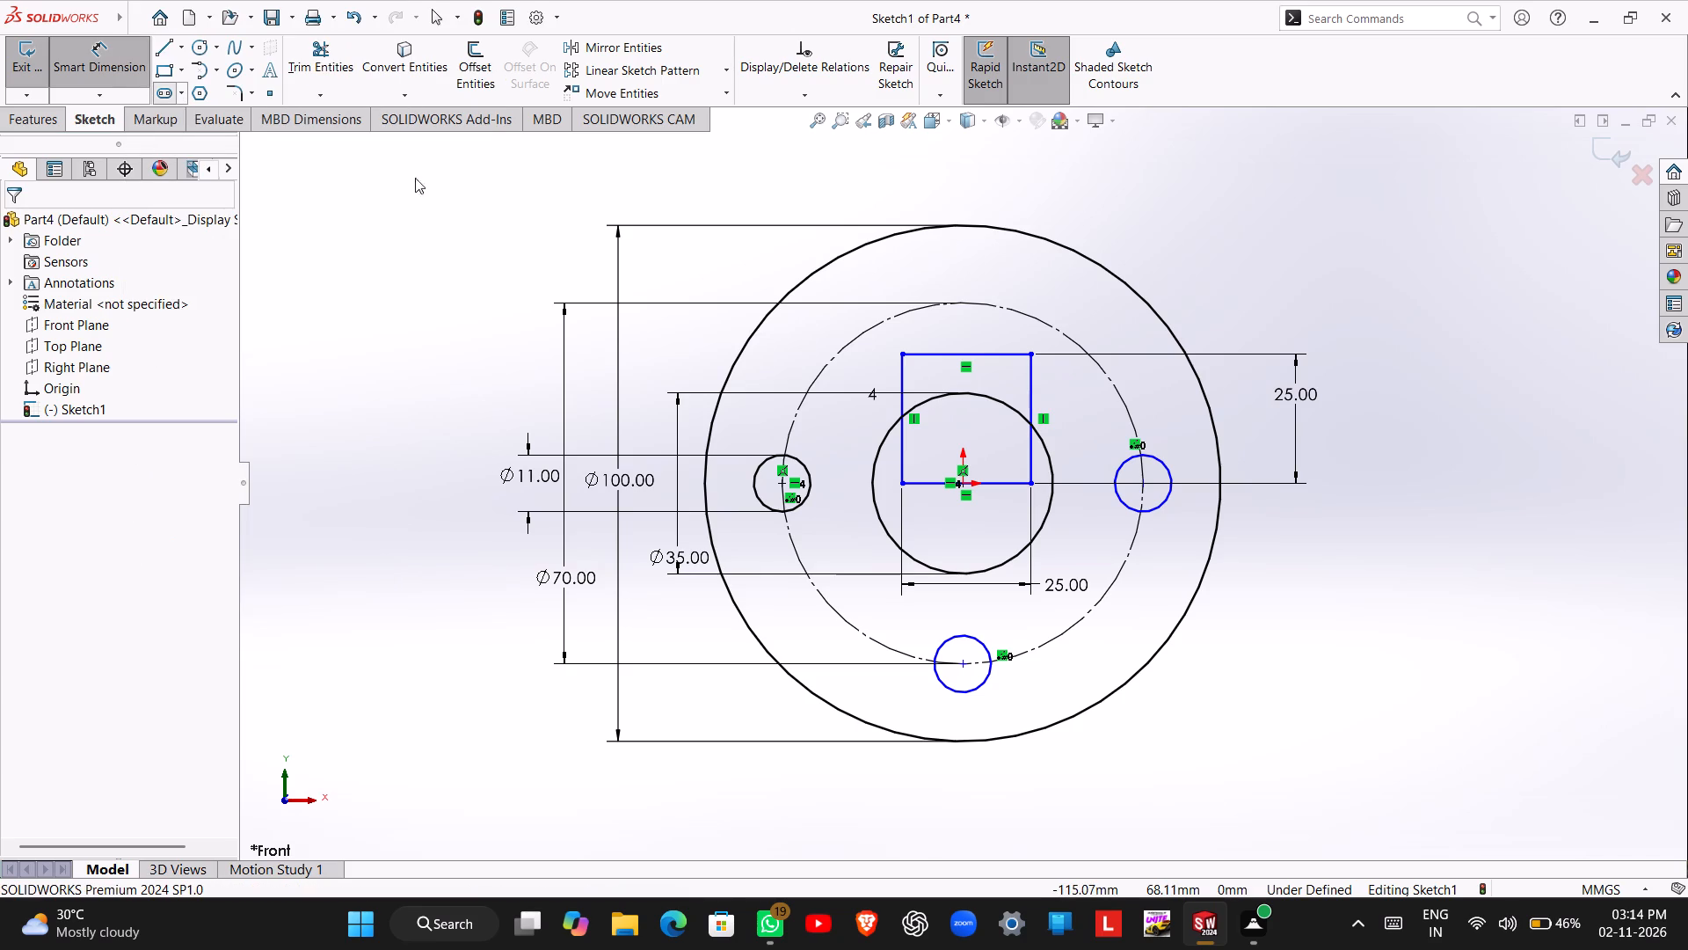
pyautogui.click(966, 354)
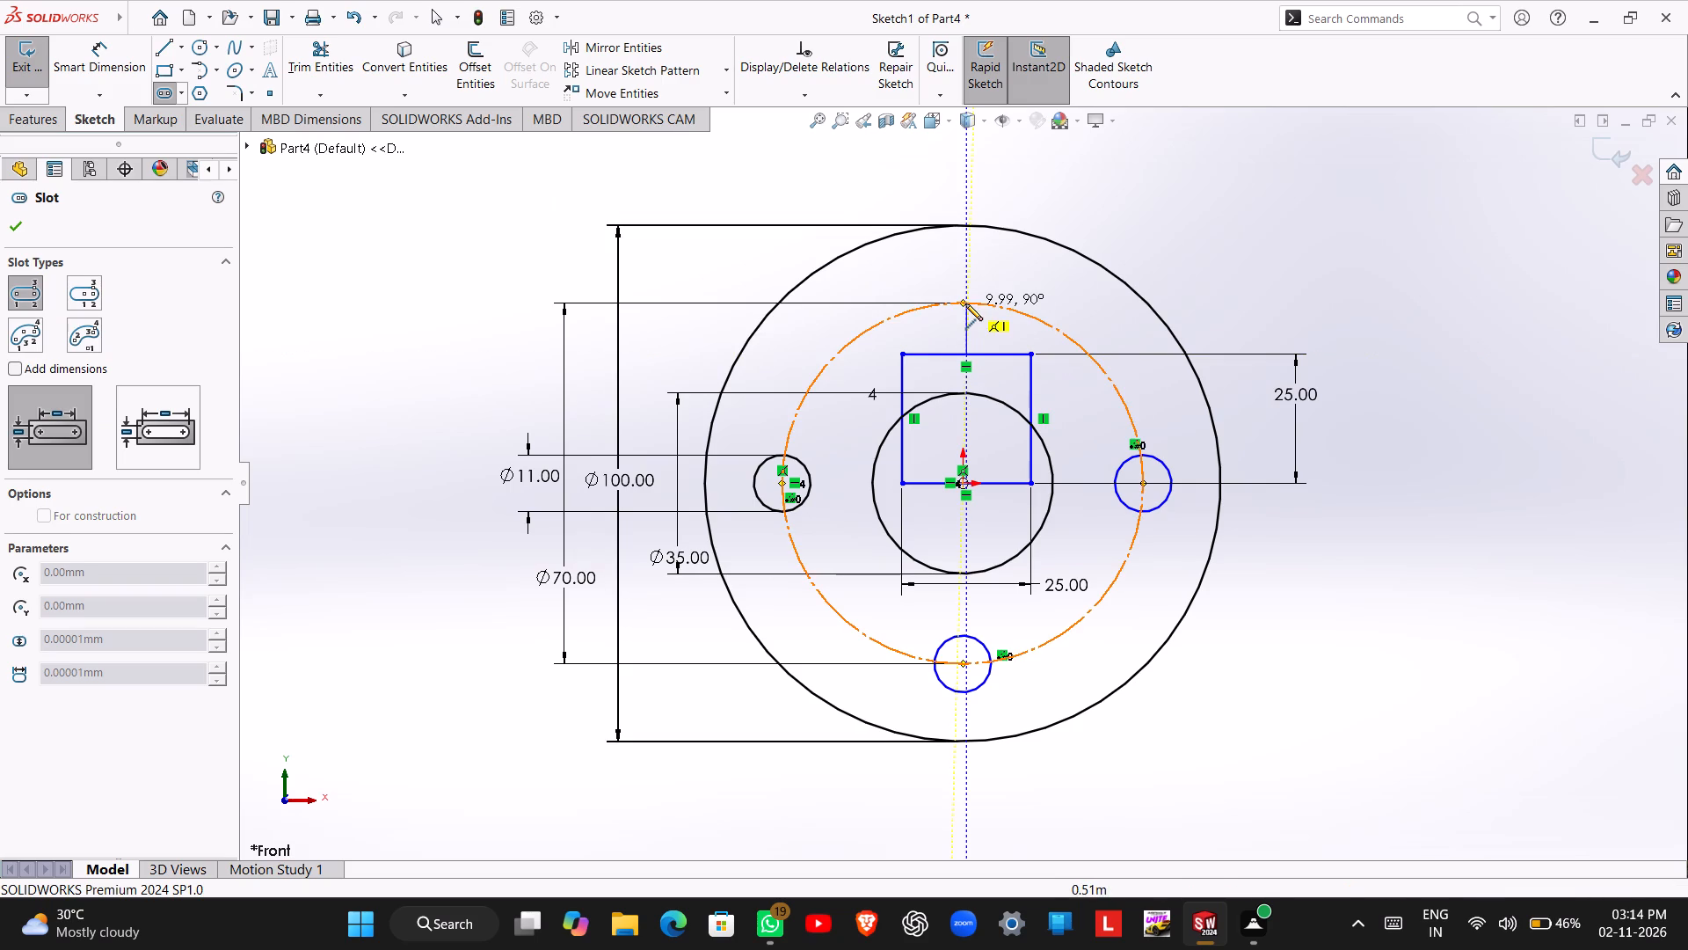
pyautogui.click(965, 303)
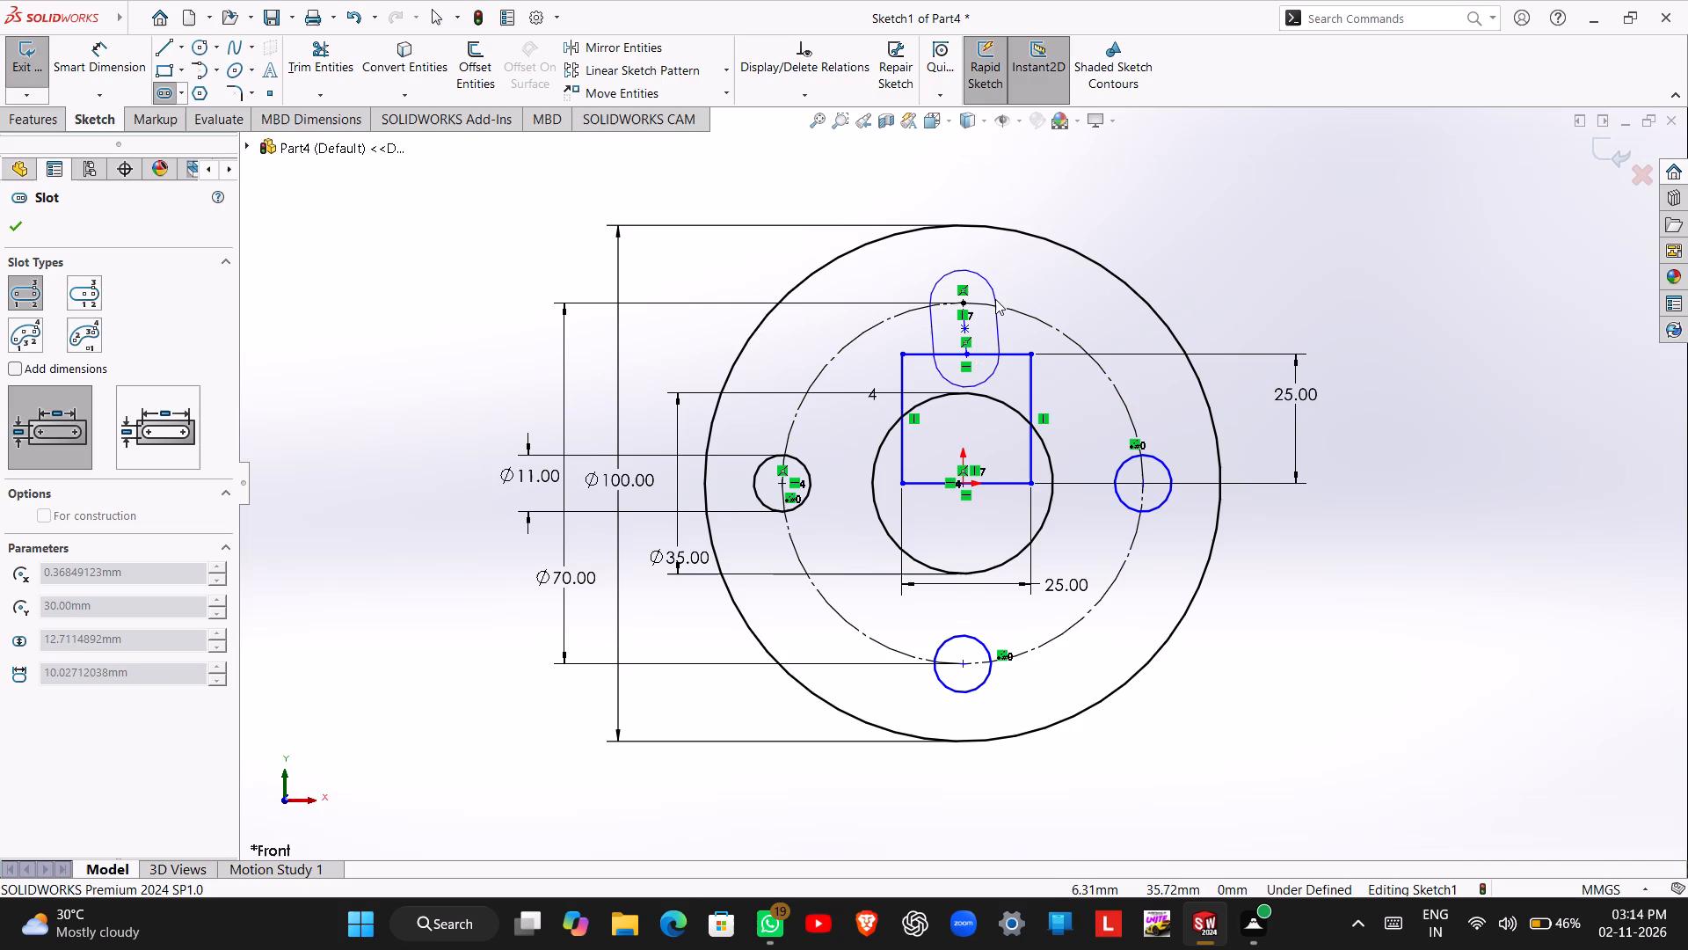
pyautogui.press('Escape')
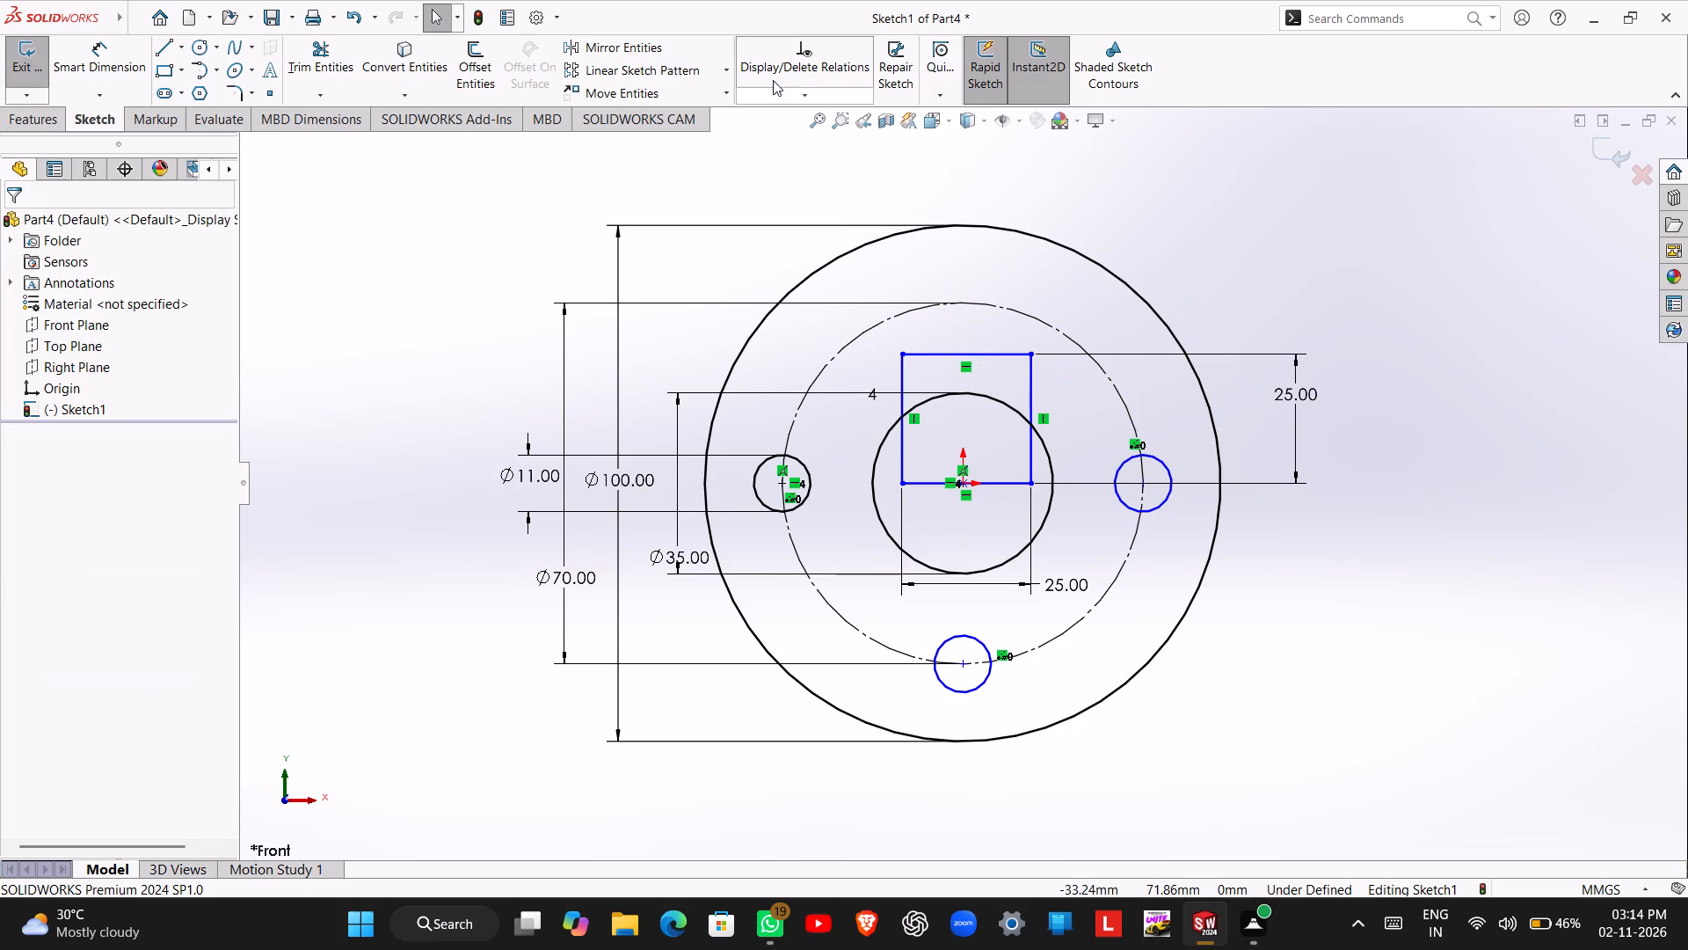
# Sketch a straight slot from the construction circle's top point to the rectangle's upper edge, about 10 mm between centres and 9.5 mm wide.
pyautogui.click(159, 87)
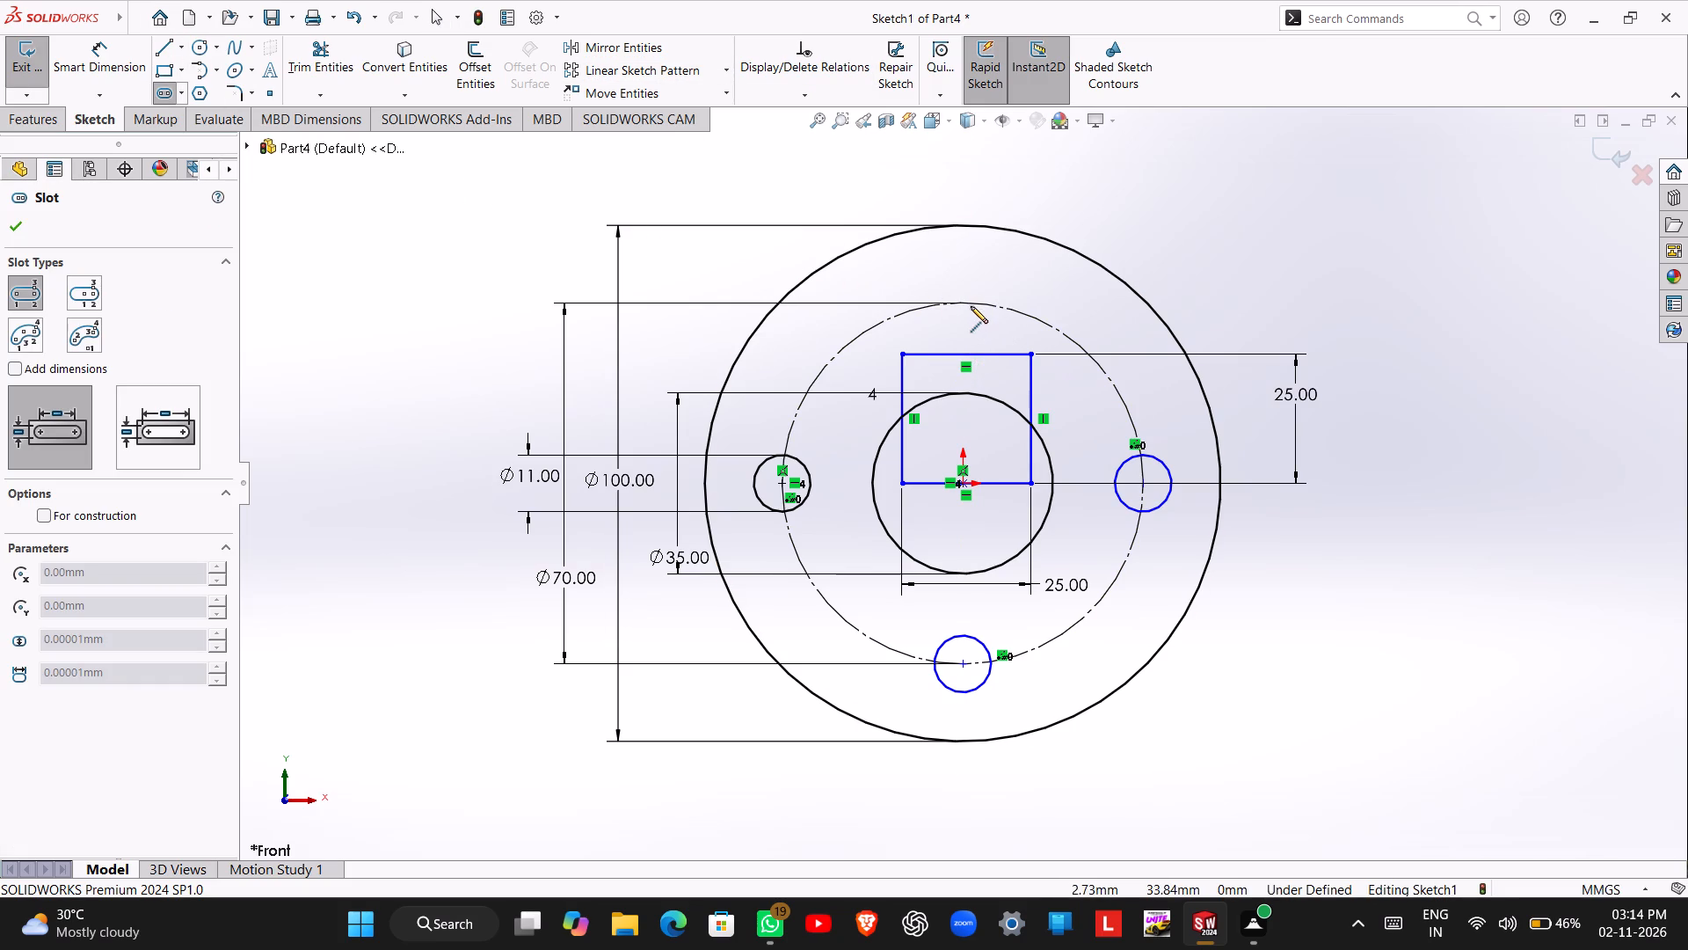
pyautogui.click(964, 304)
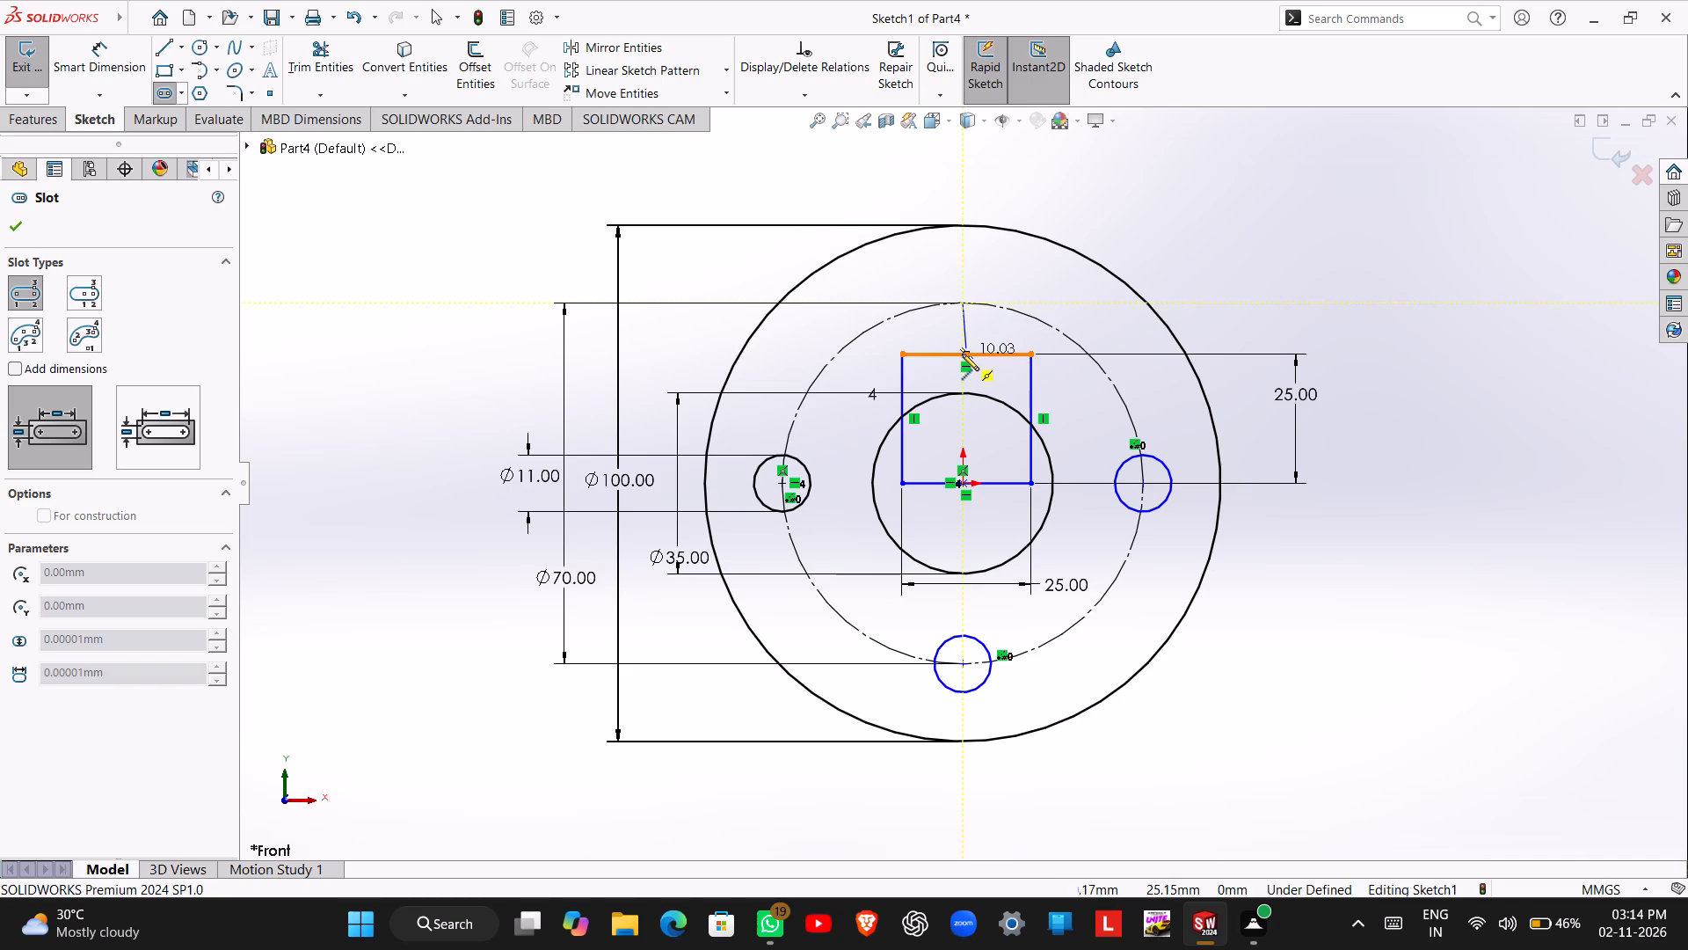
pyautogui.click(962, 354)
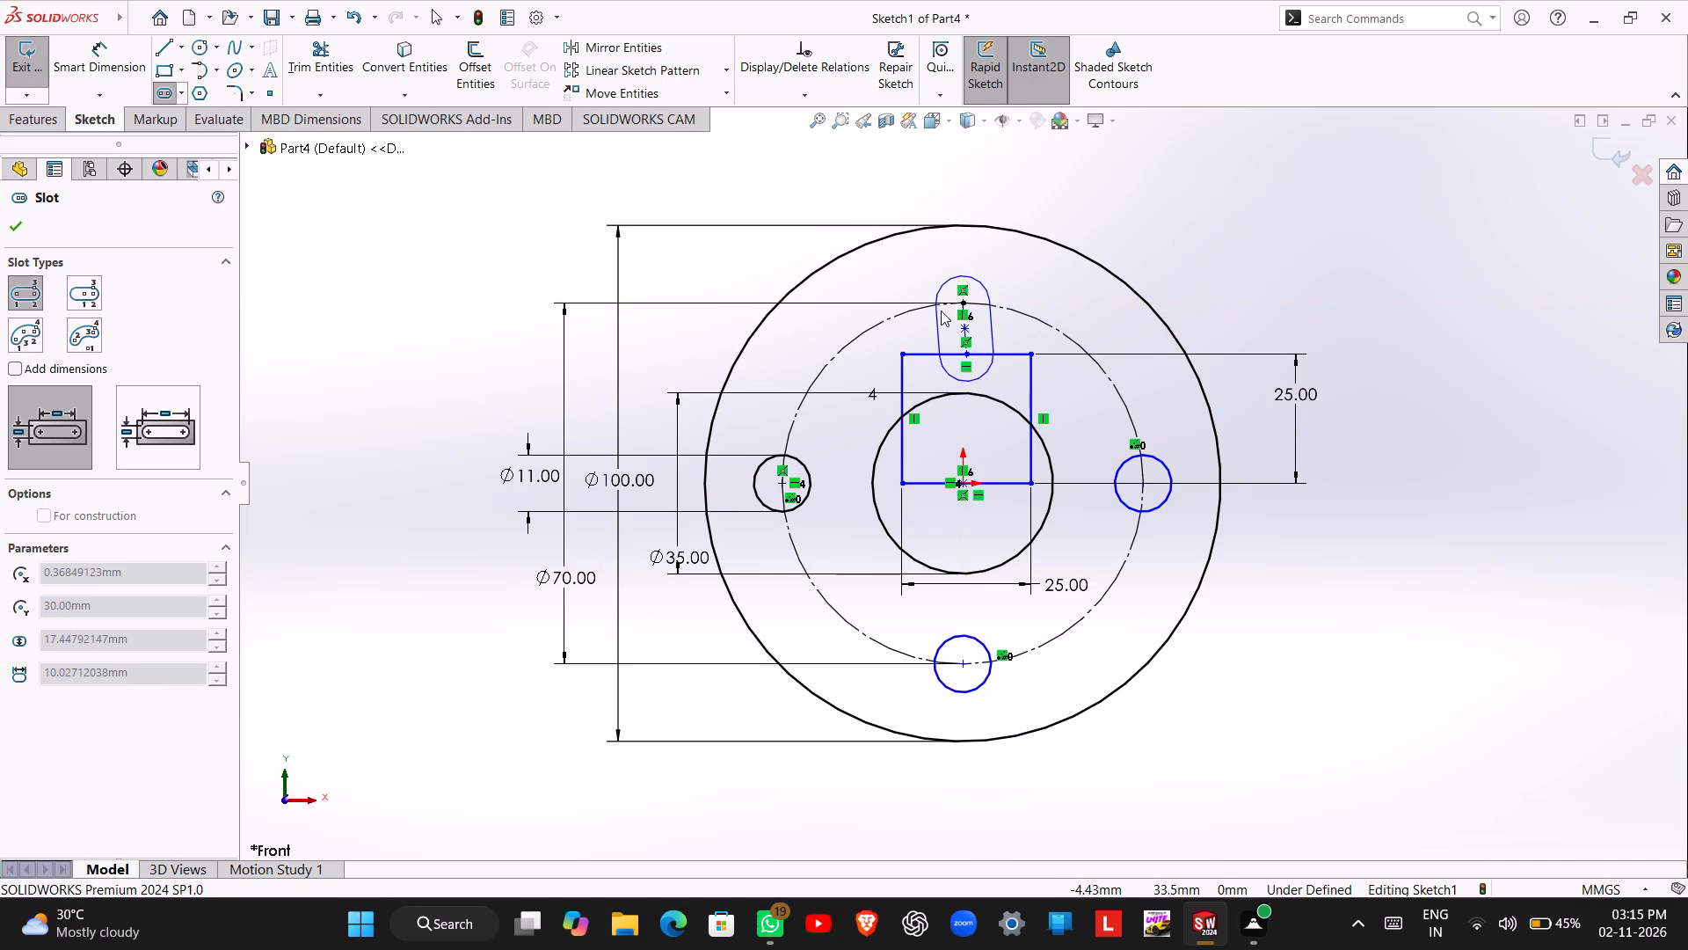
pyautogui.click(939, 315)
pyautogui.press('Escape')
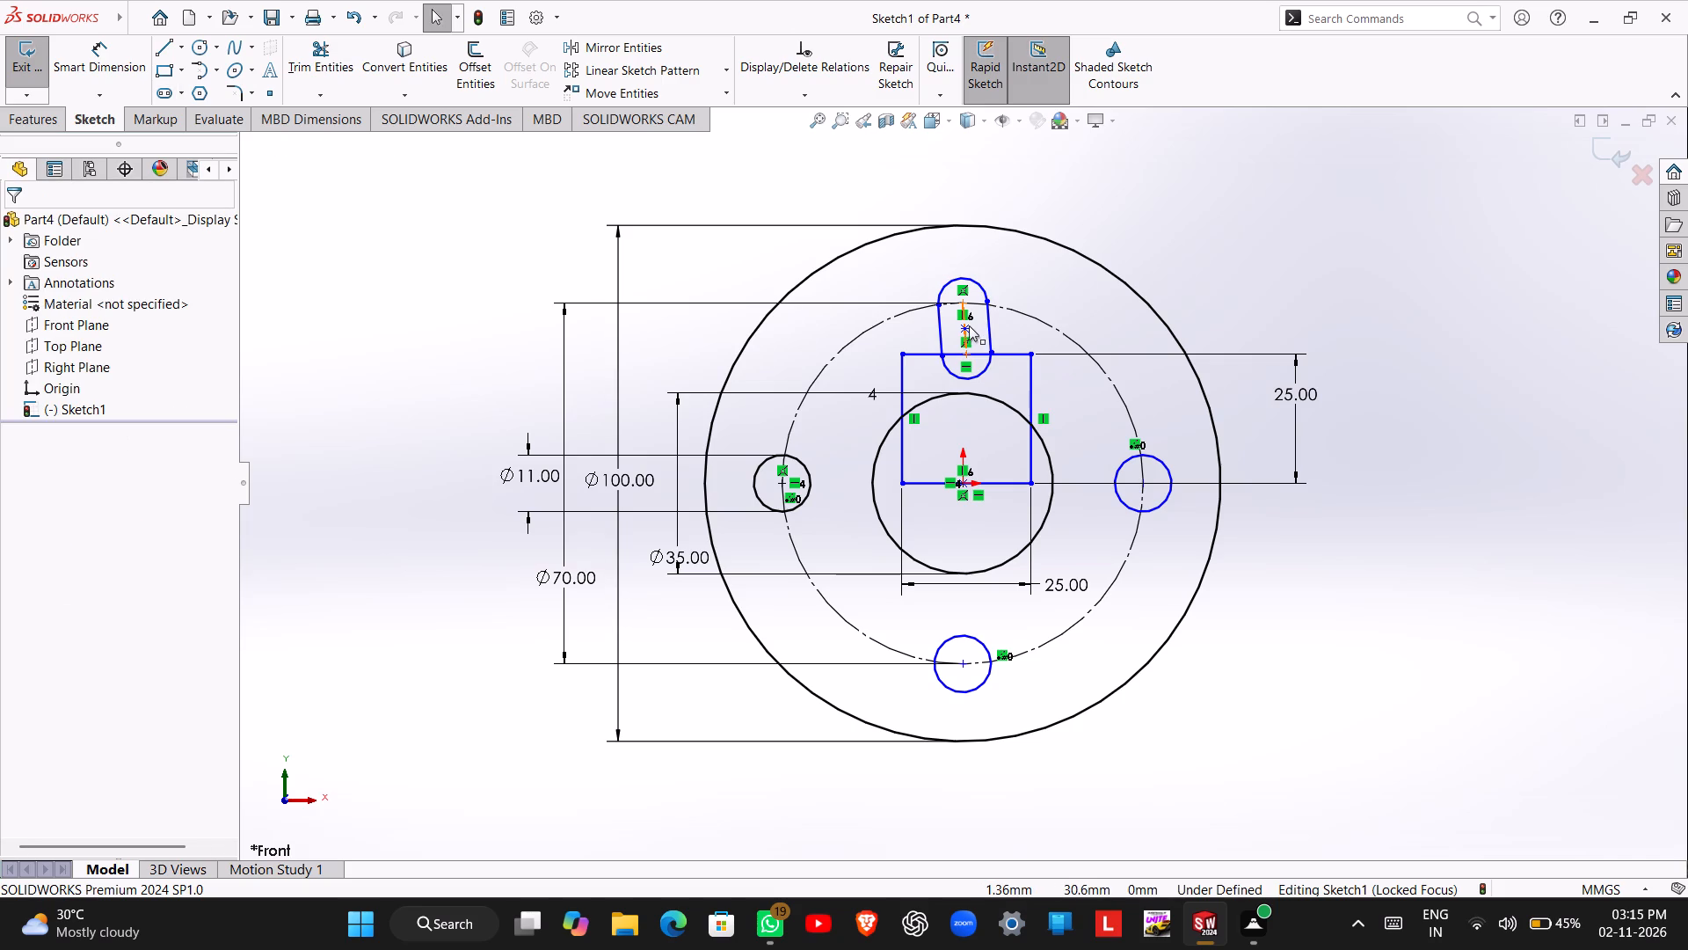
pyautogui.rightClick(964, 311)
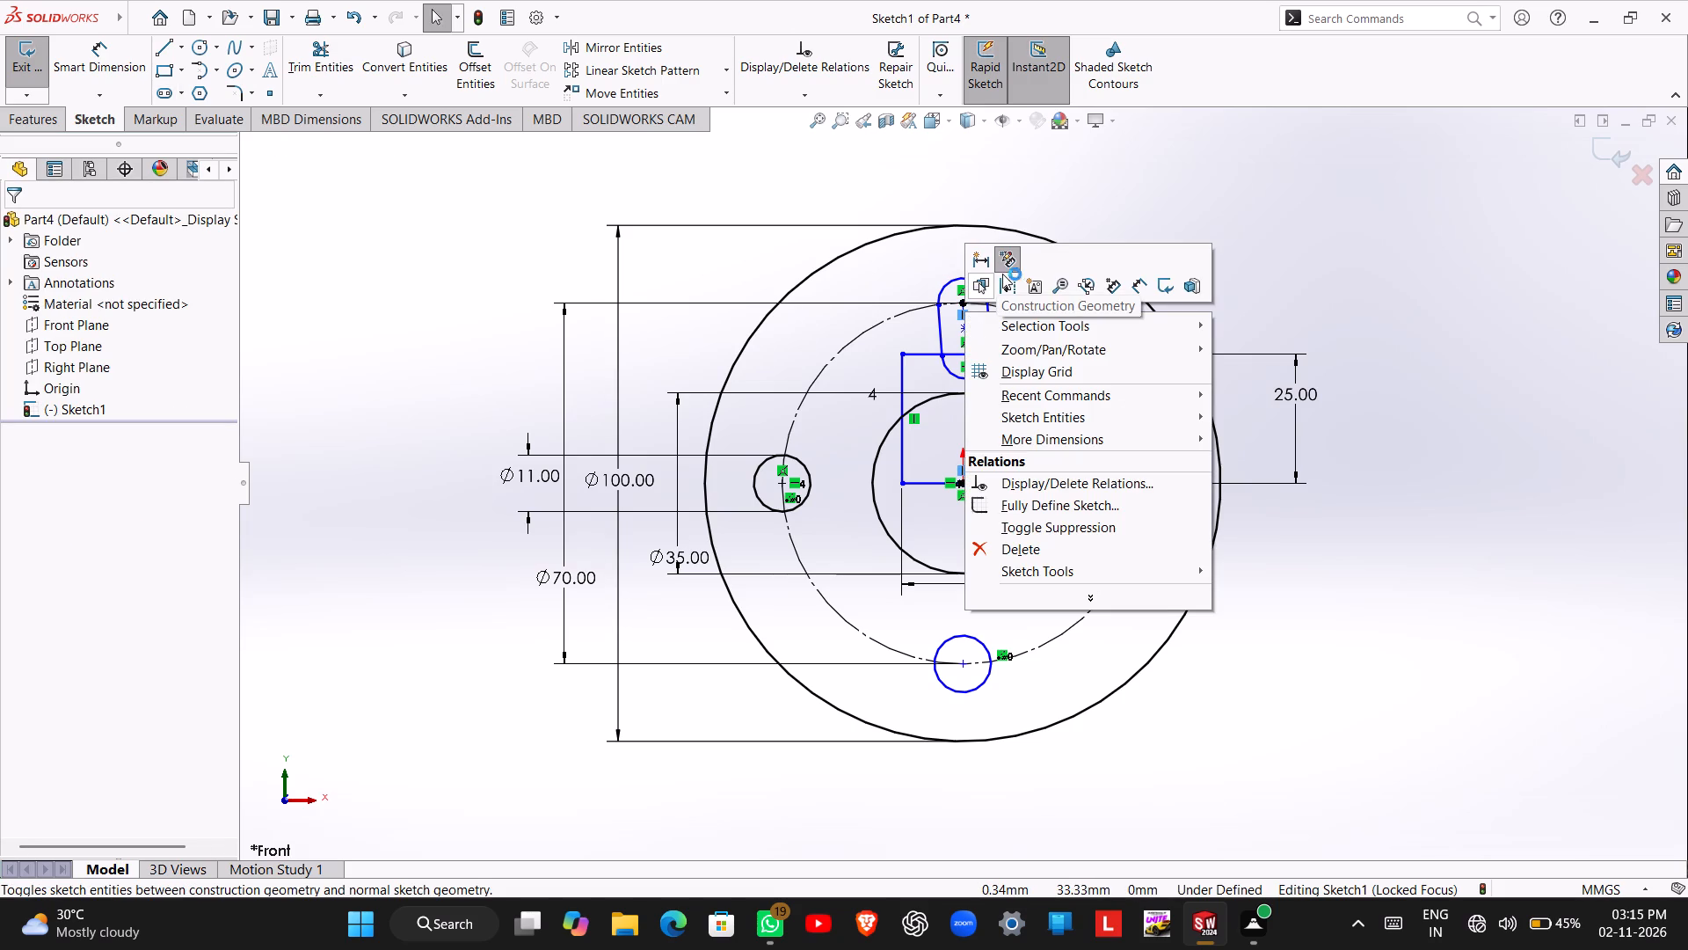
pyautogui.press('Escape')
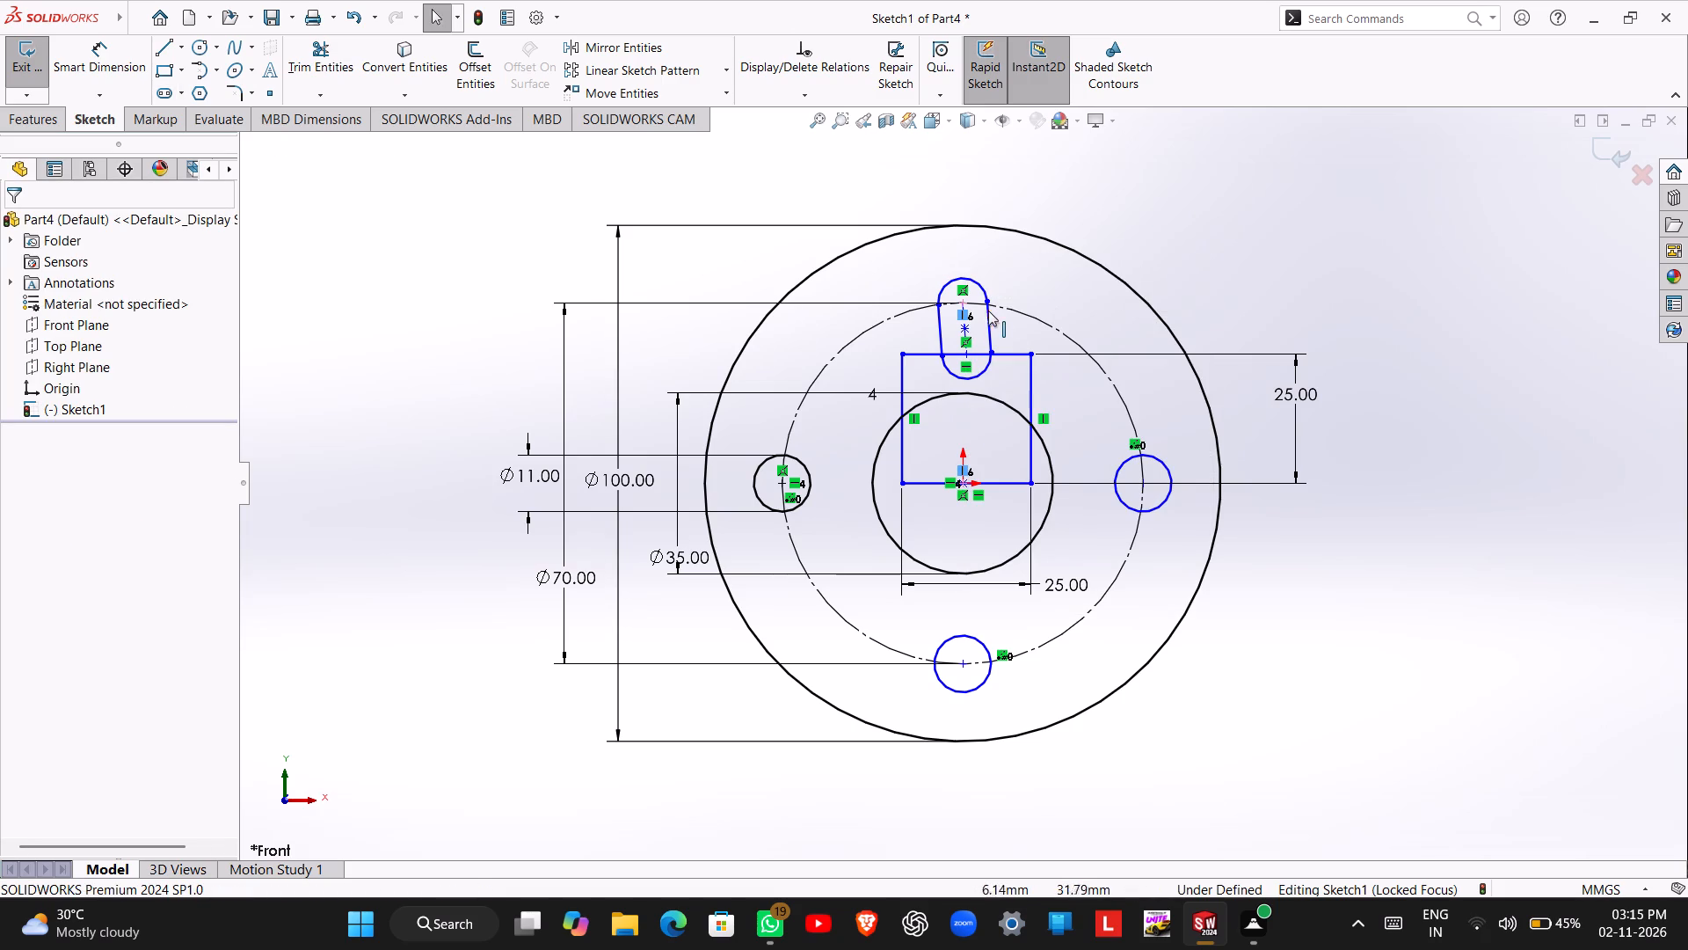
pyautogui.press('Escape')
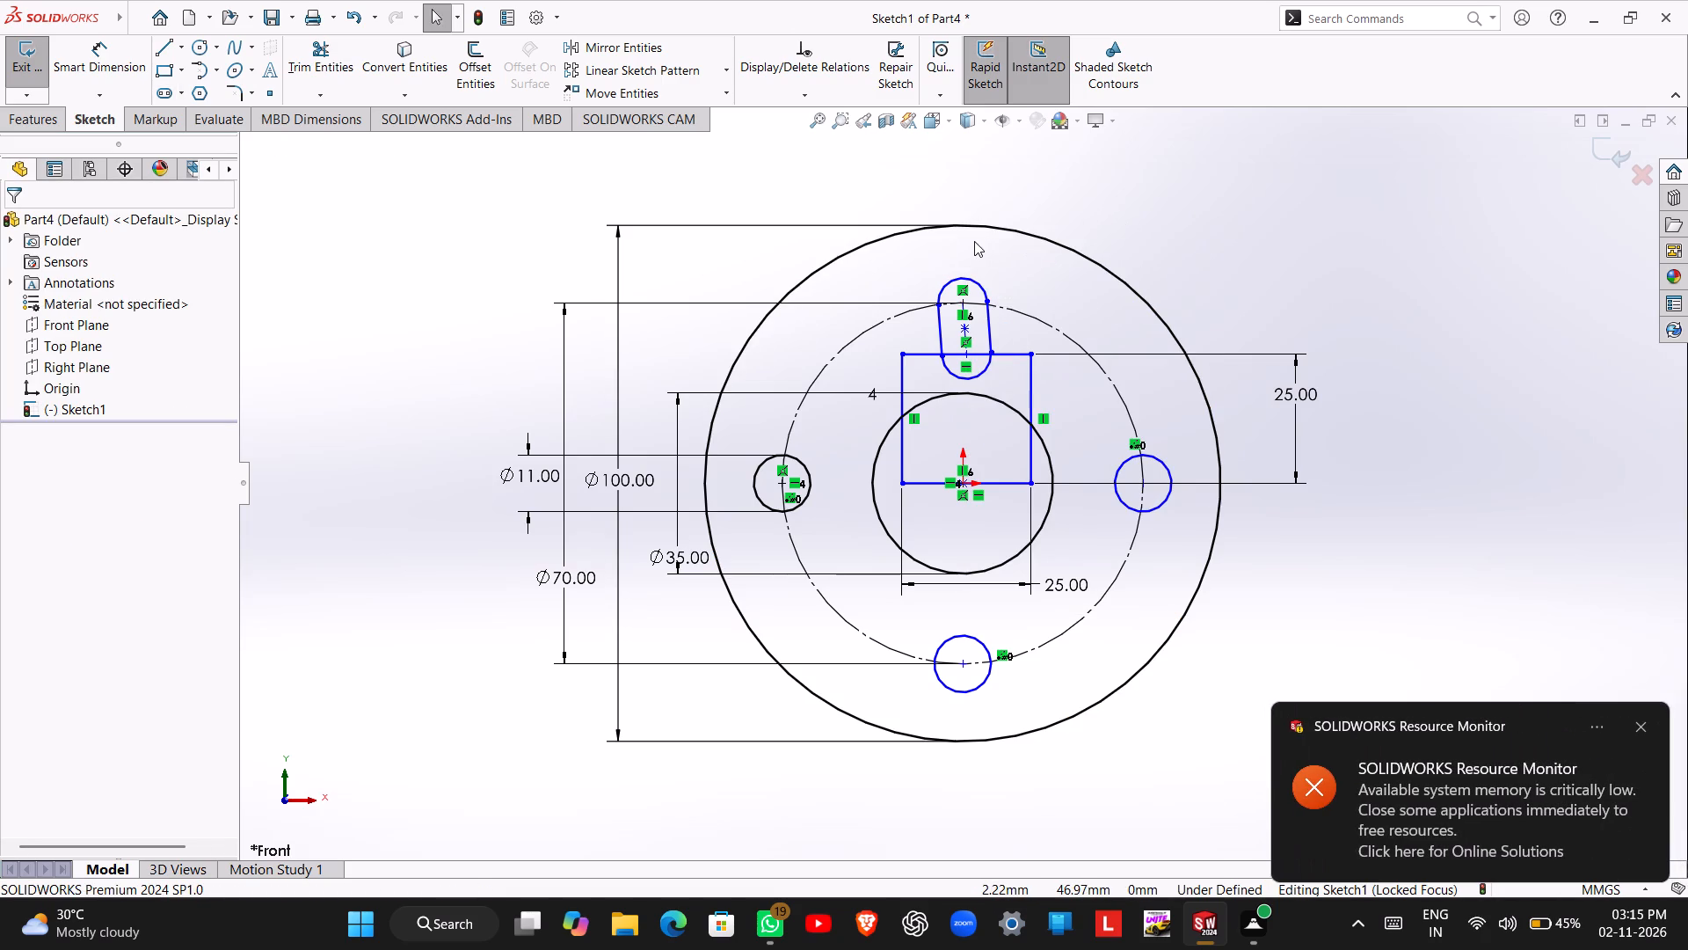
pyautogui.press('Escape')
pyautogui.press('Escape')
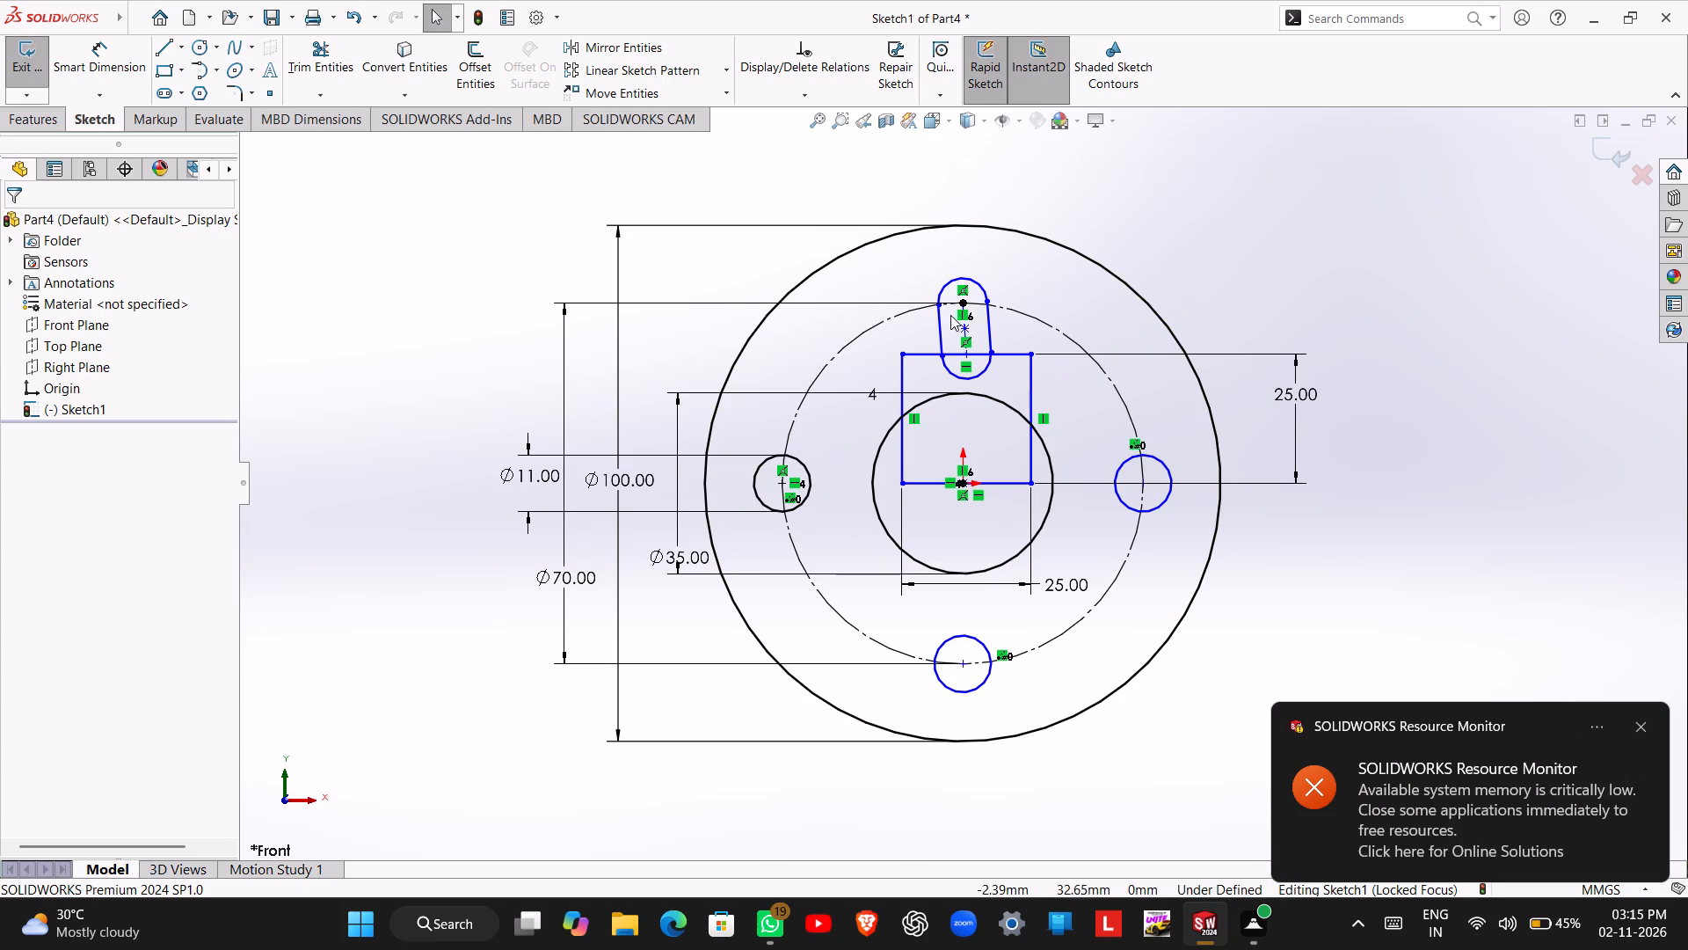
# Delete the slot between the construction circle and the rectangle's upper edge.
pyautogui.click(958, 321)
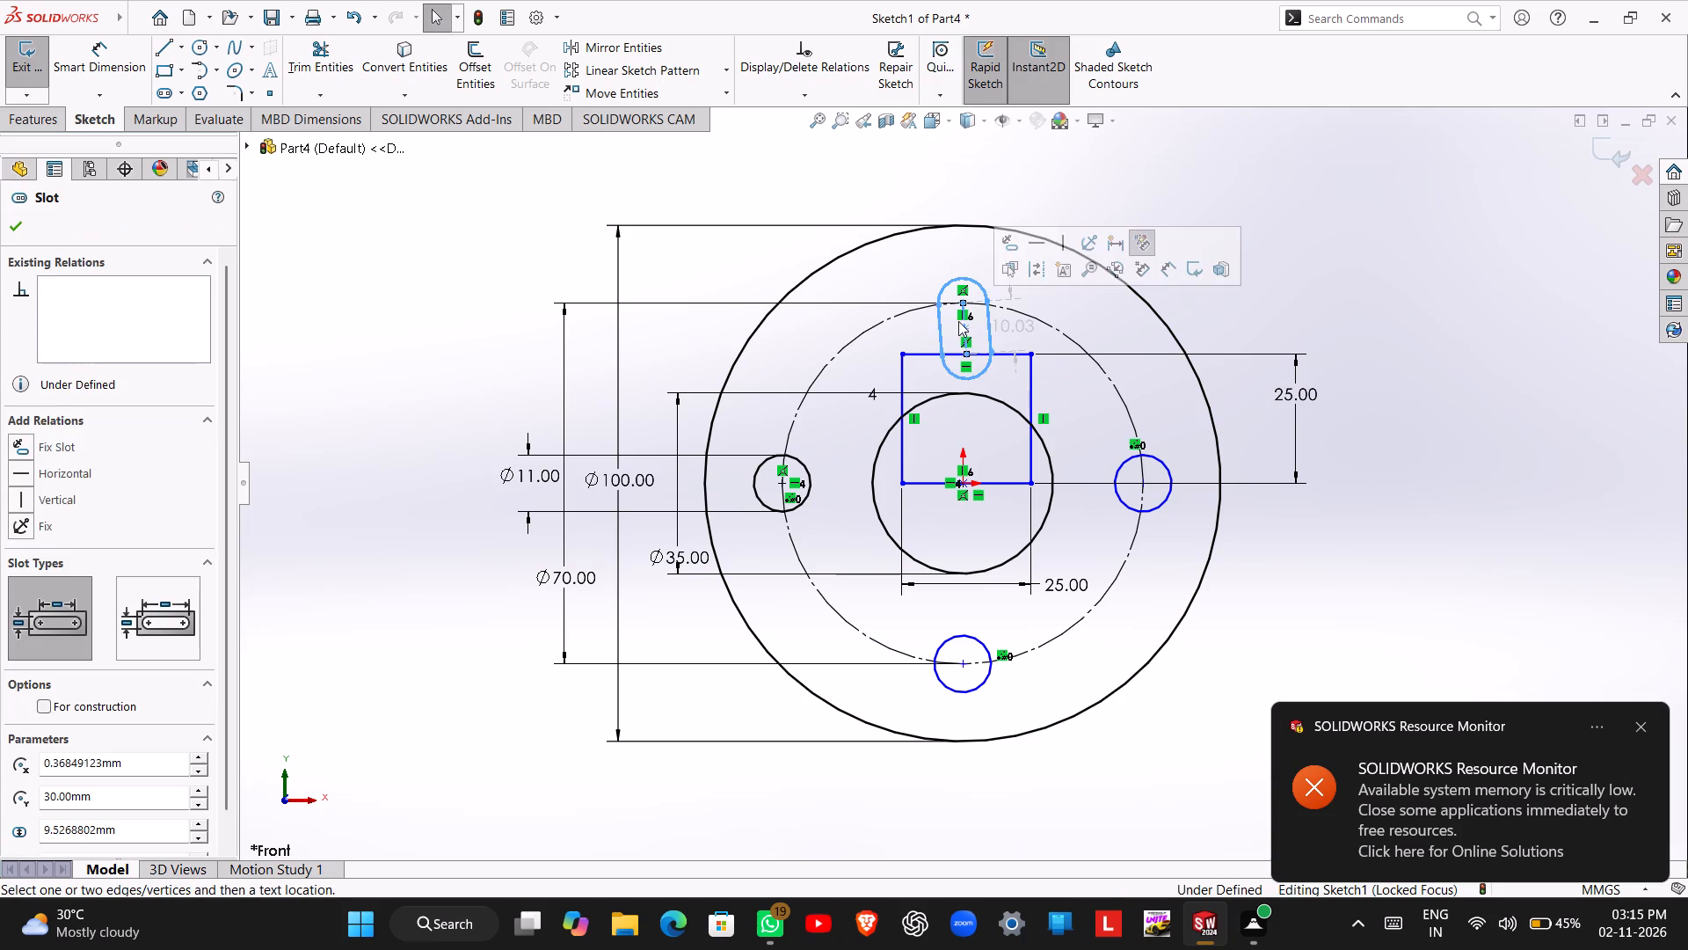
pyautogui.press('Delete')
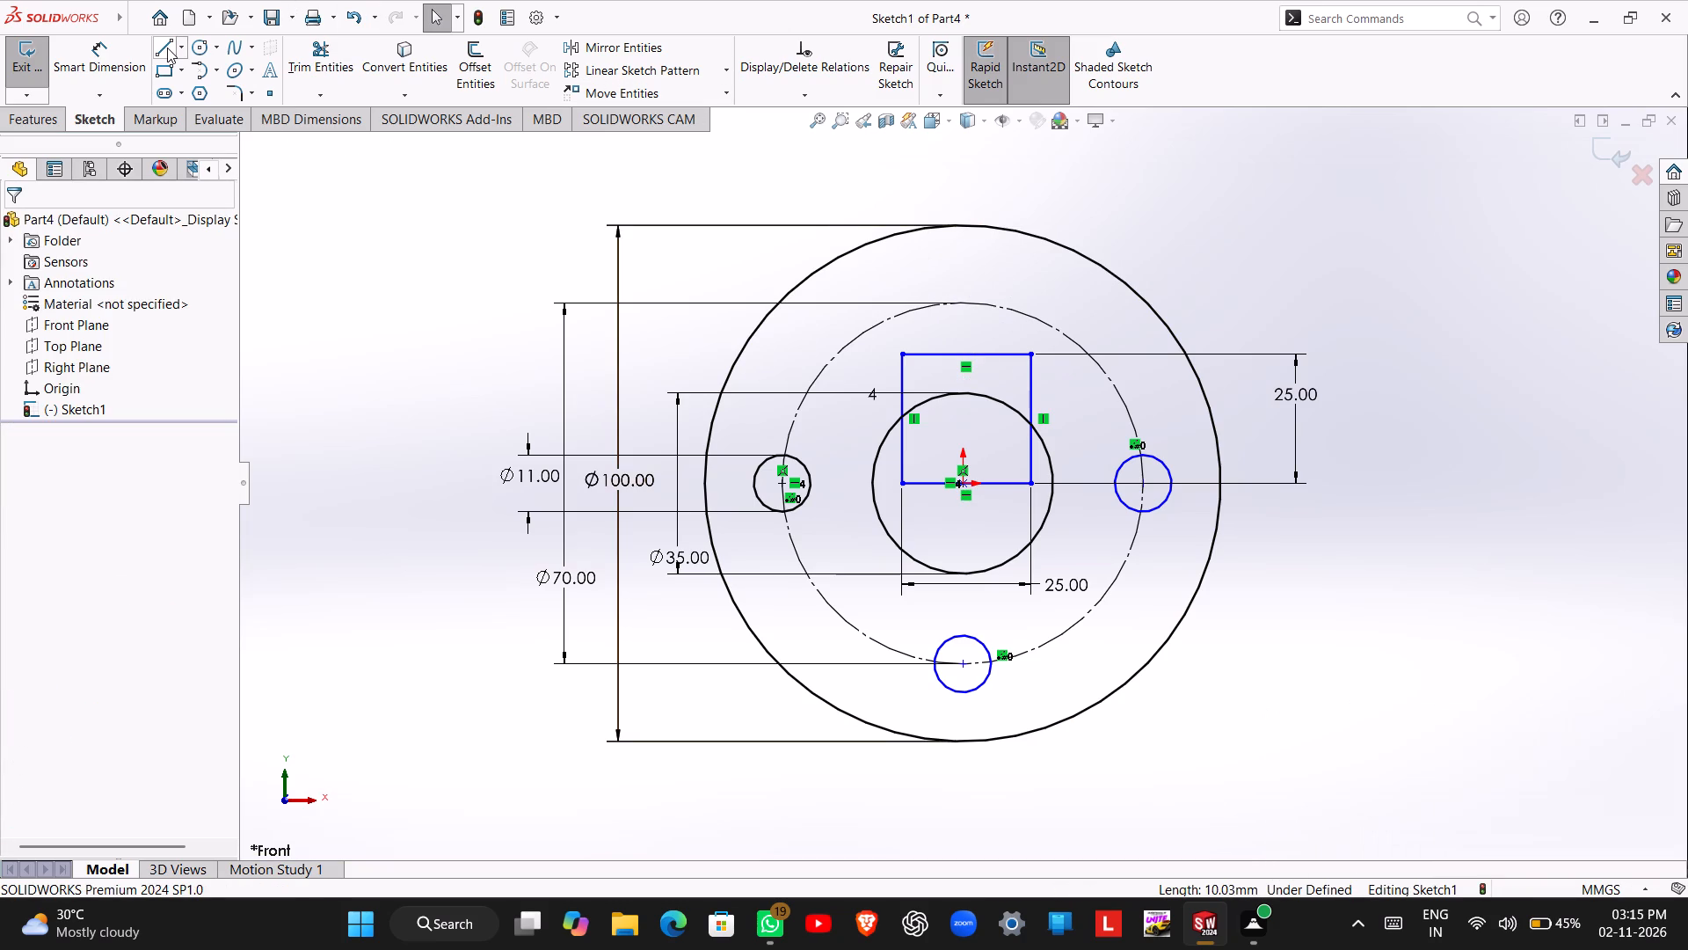
# Sketch a straight slot from the construction circle's top point to the rectangle's upper edge, 10 mm between centres and about 14 mm wide.
pyautogui.click(167, 47)
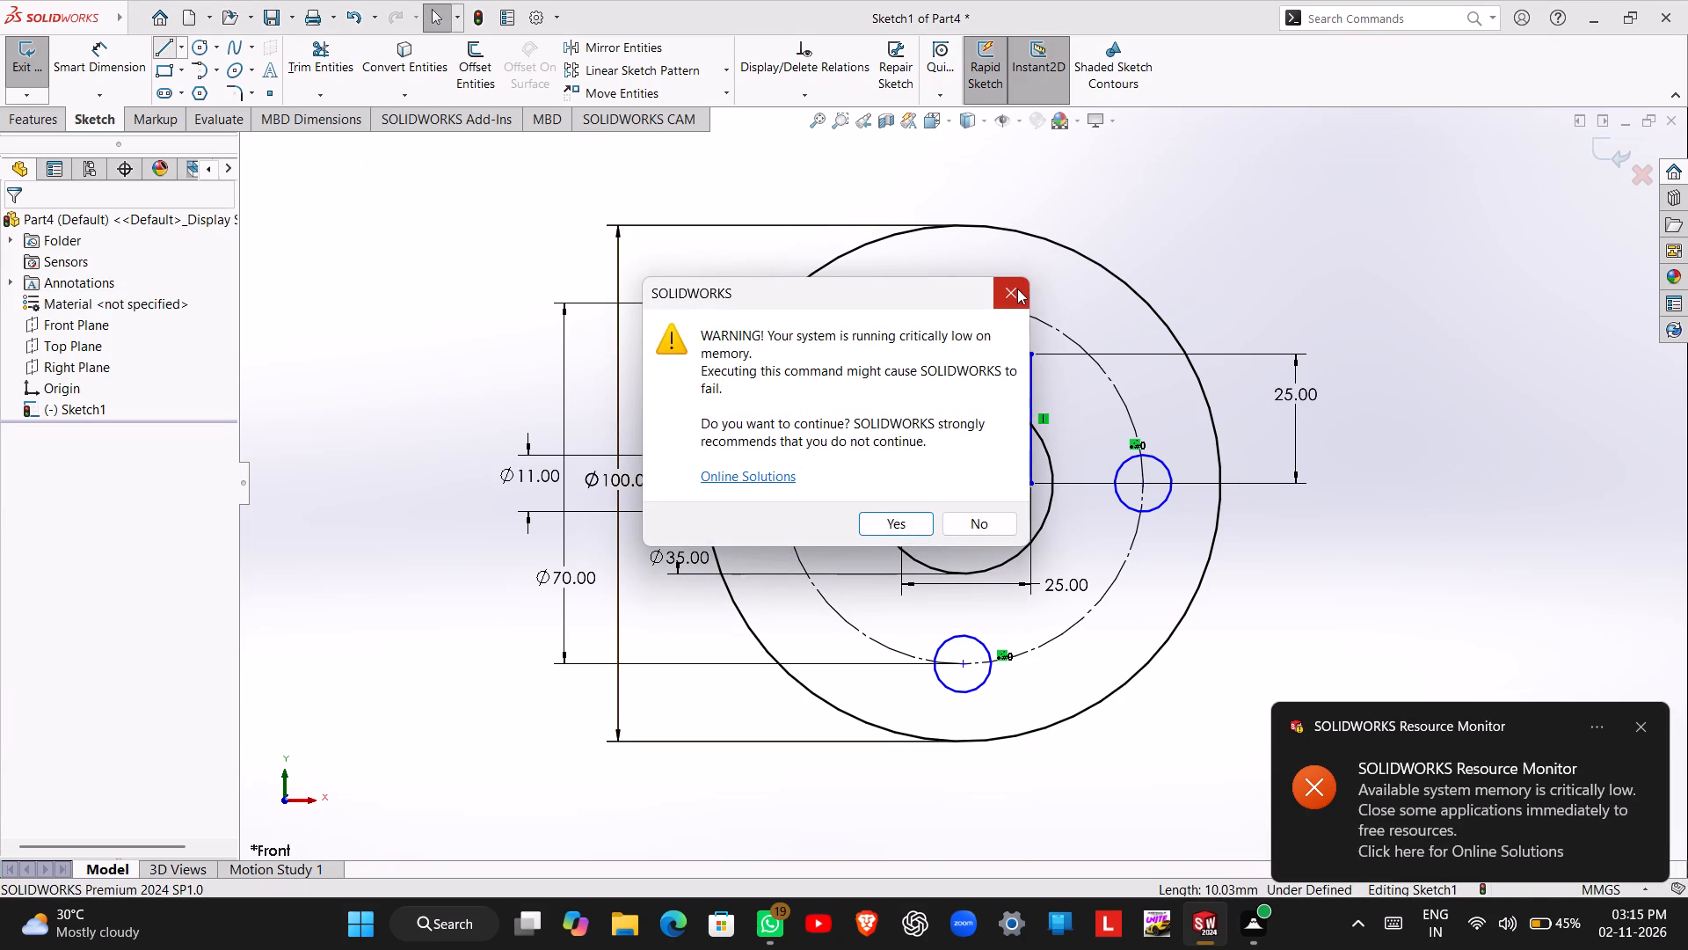
pyautogui.click(1017, 289)
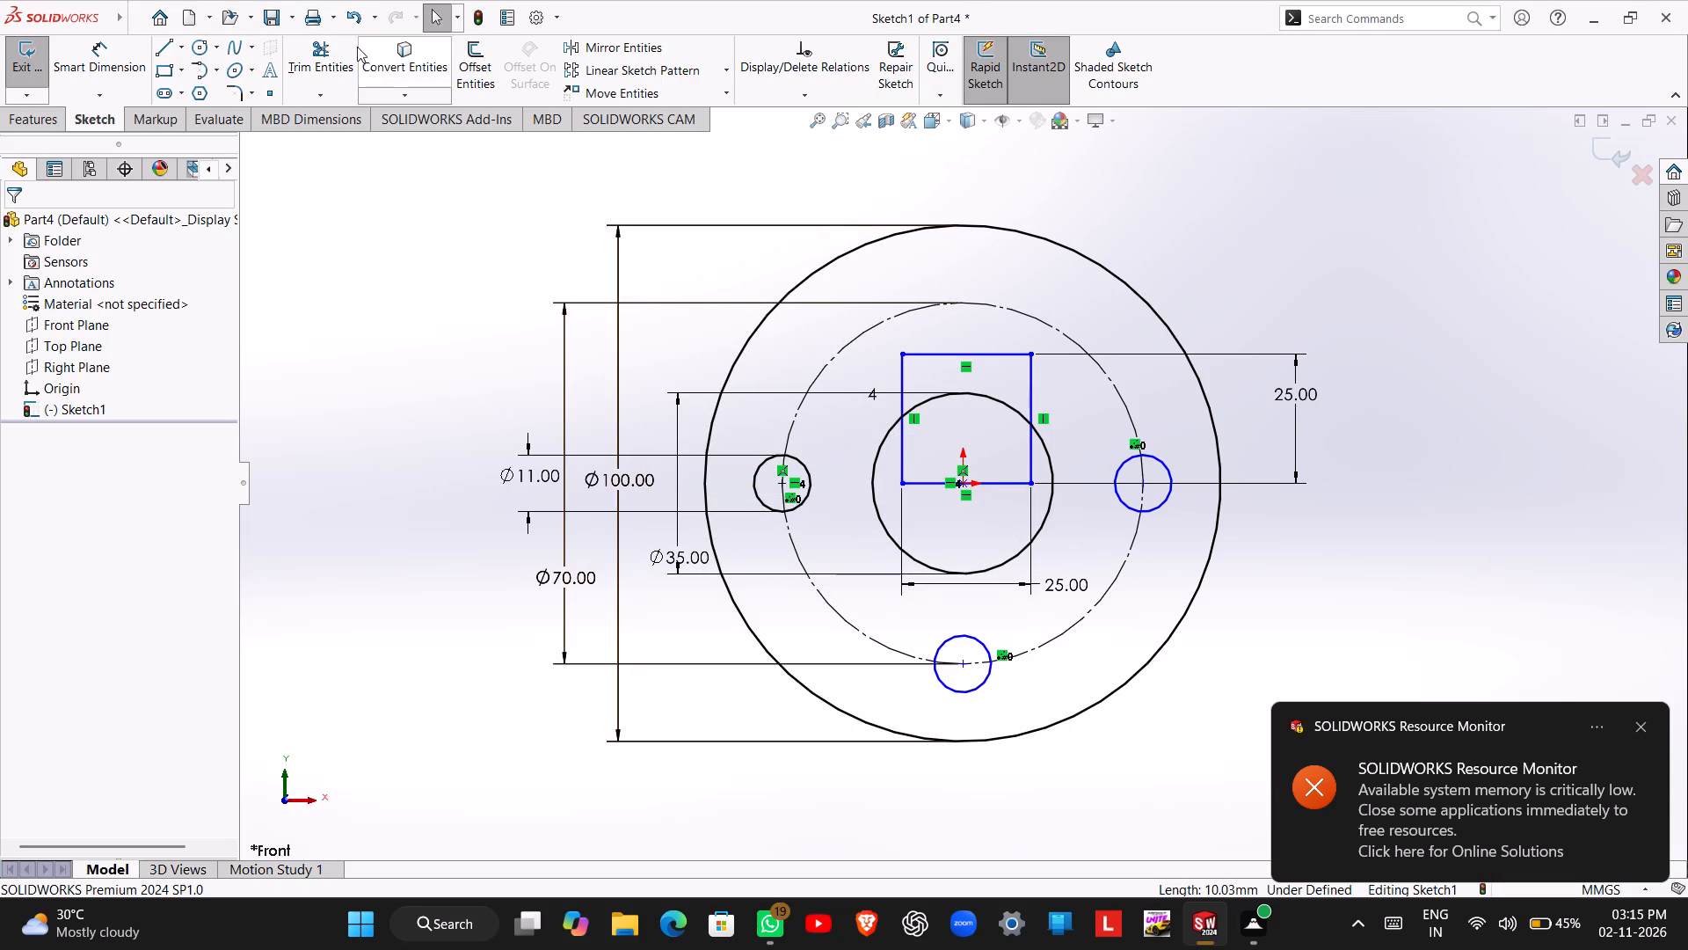
pyautogui.click(167, 91)
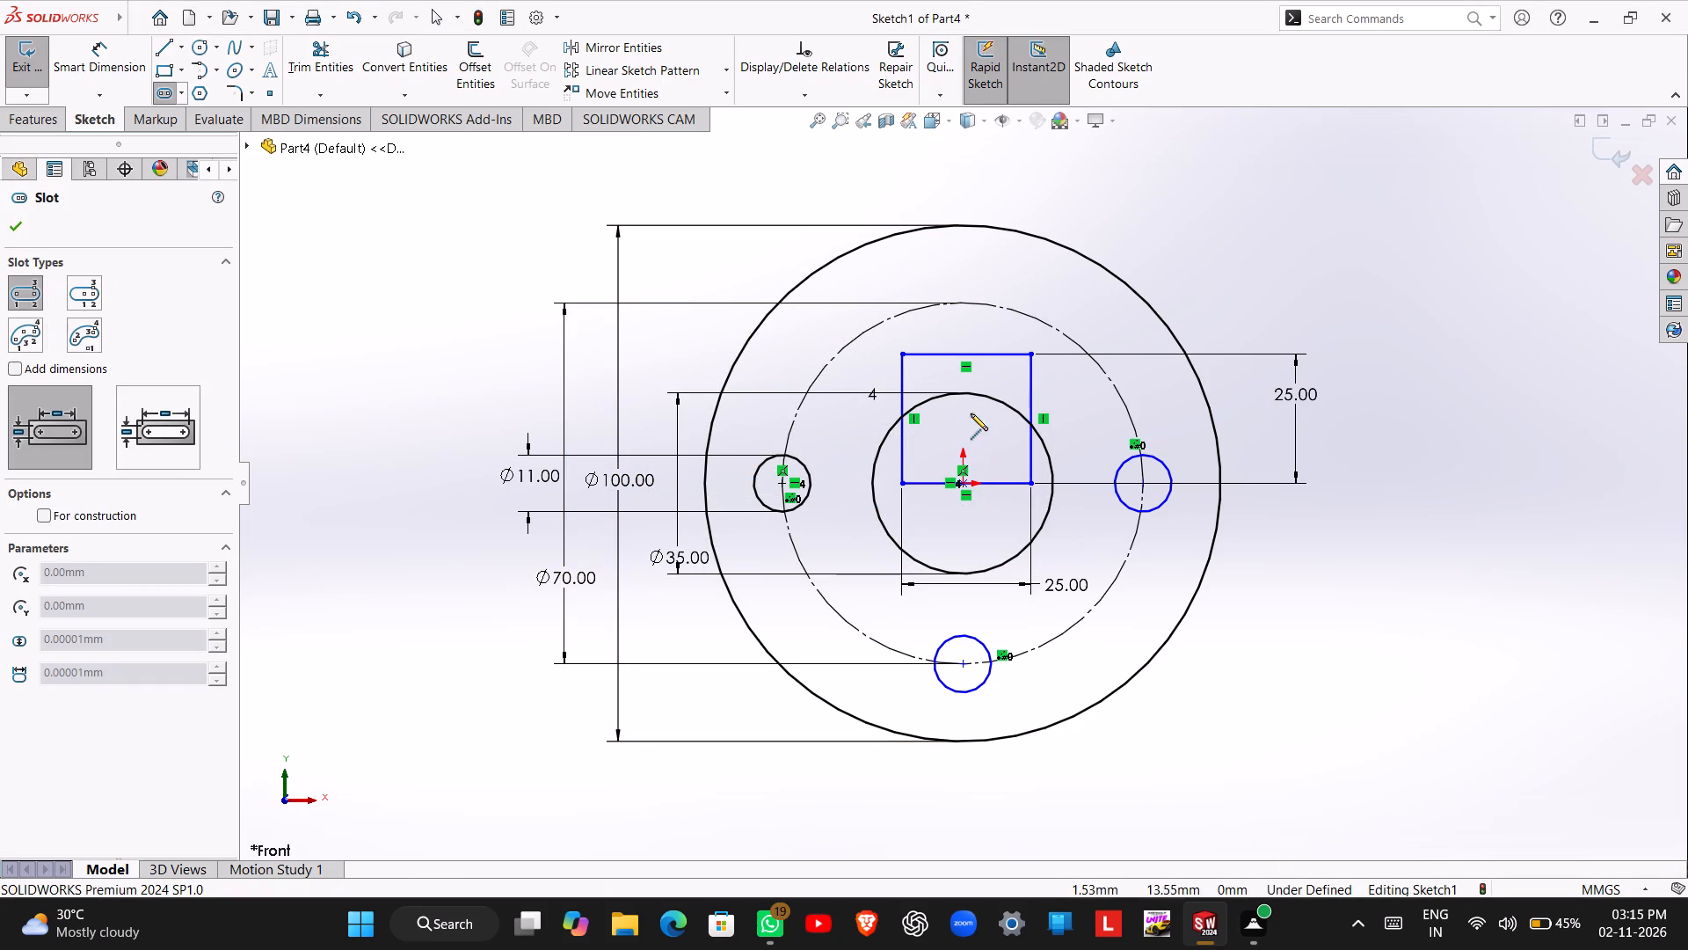
pyautogui.click(964, 302)
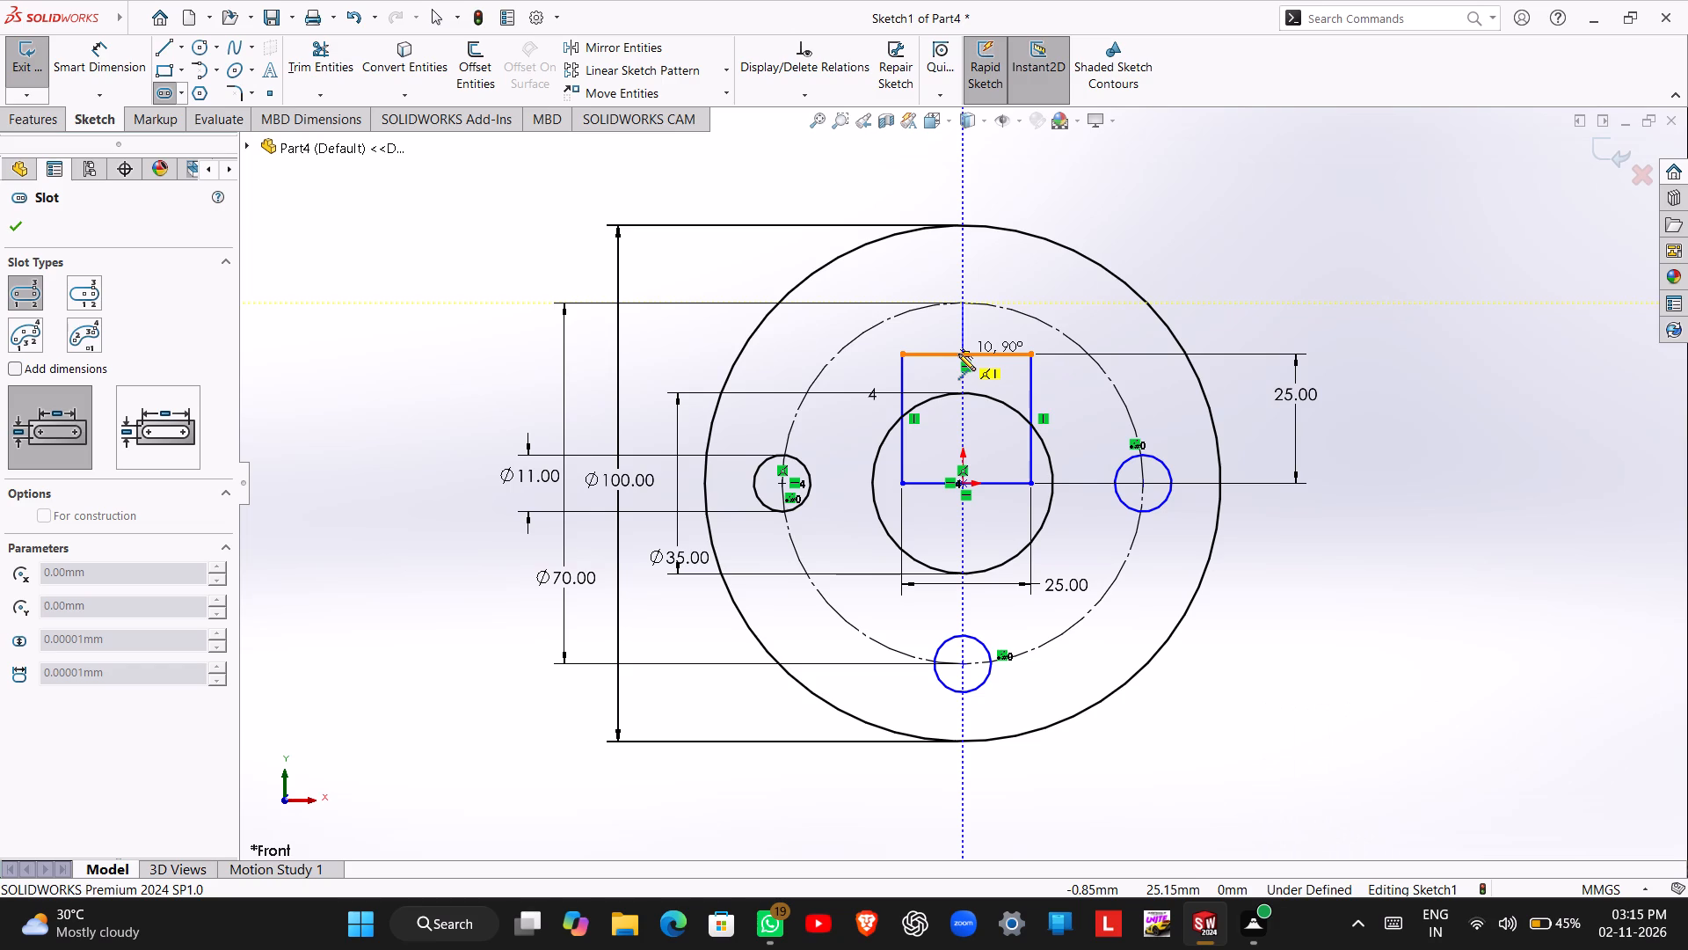
pyautogui.click(958, 354)
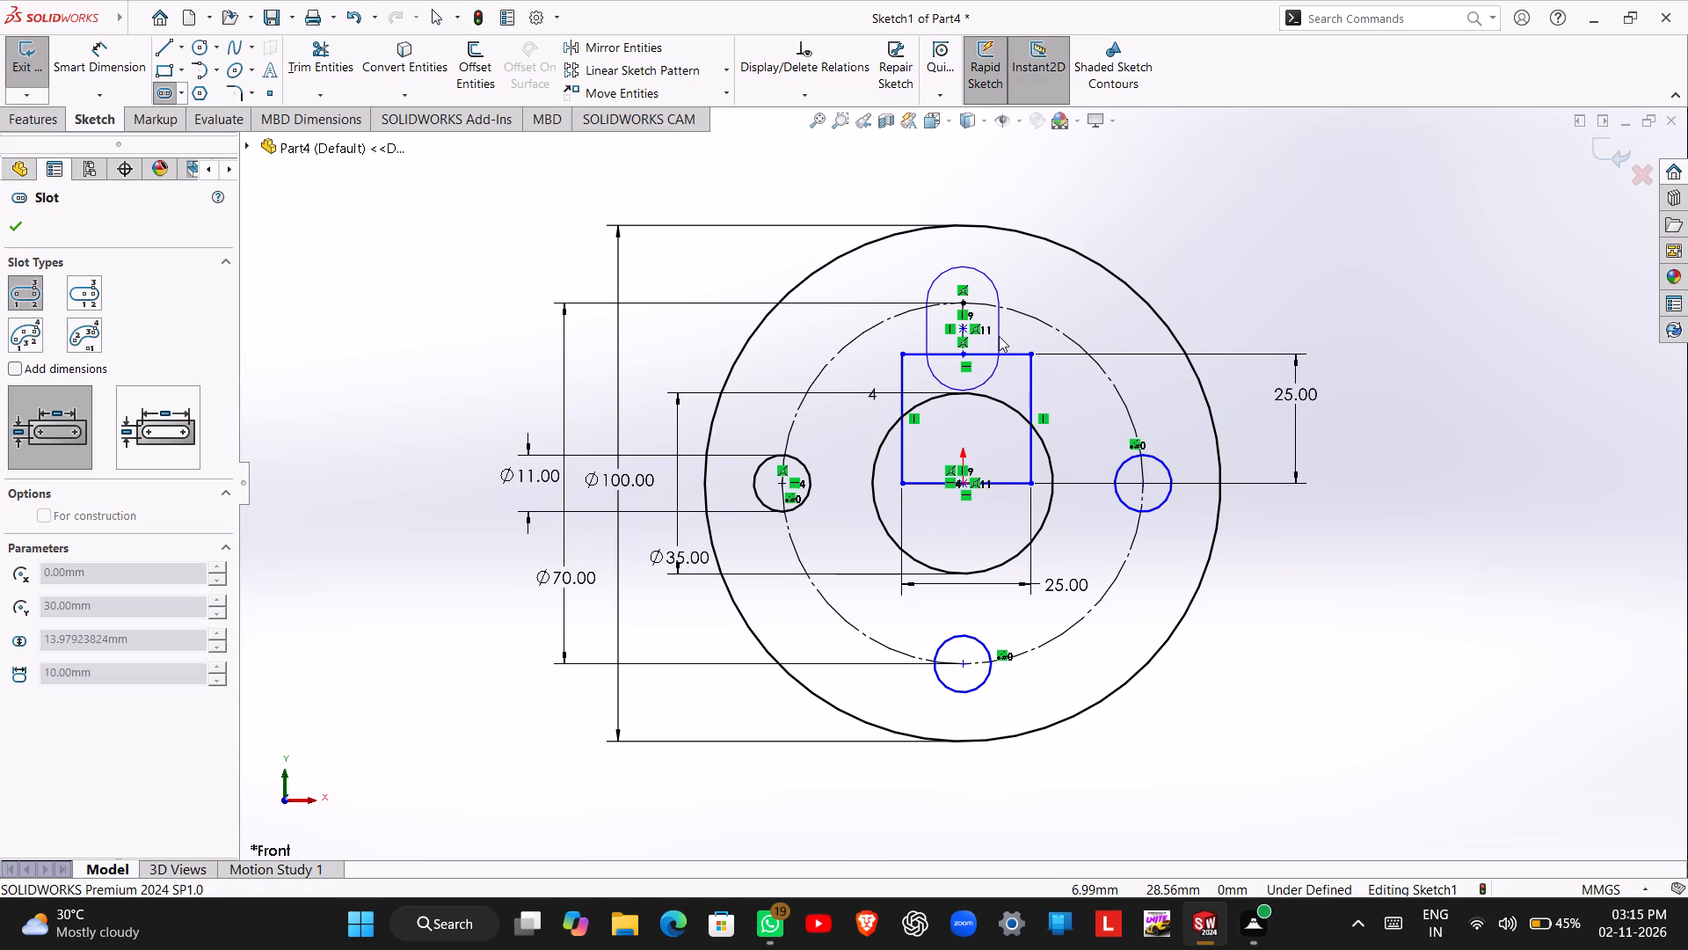
pyautogui.click(999, 336)
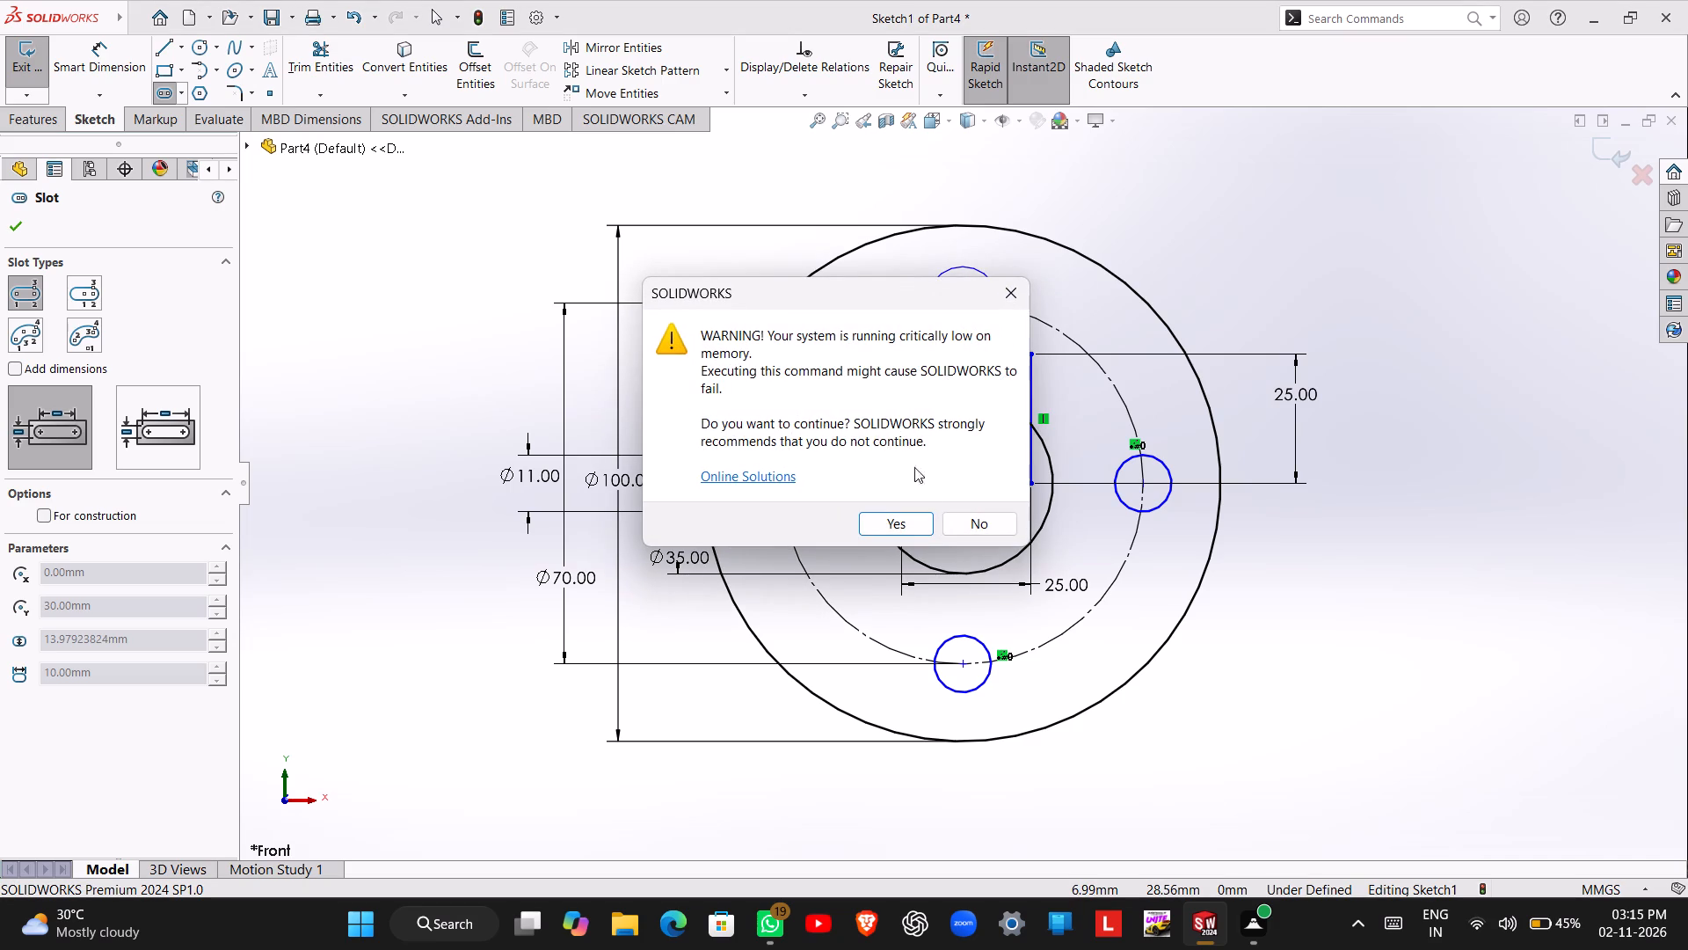
pyautogui.click(919, 518)
# Dimension the slot's upper end arc to a 5 mm radius.
pyautogui.moveTo(1034, 298); pyautogui.dragTo(1041, 264, button='right')
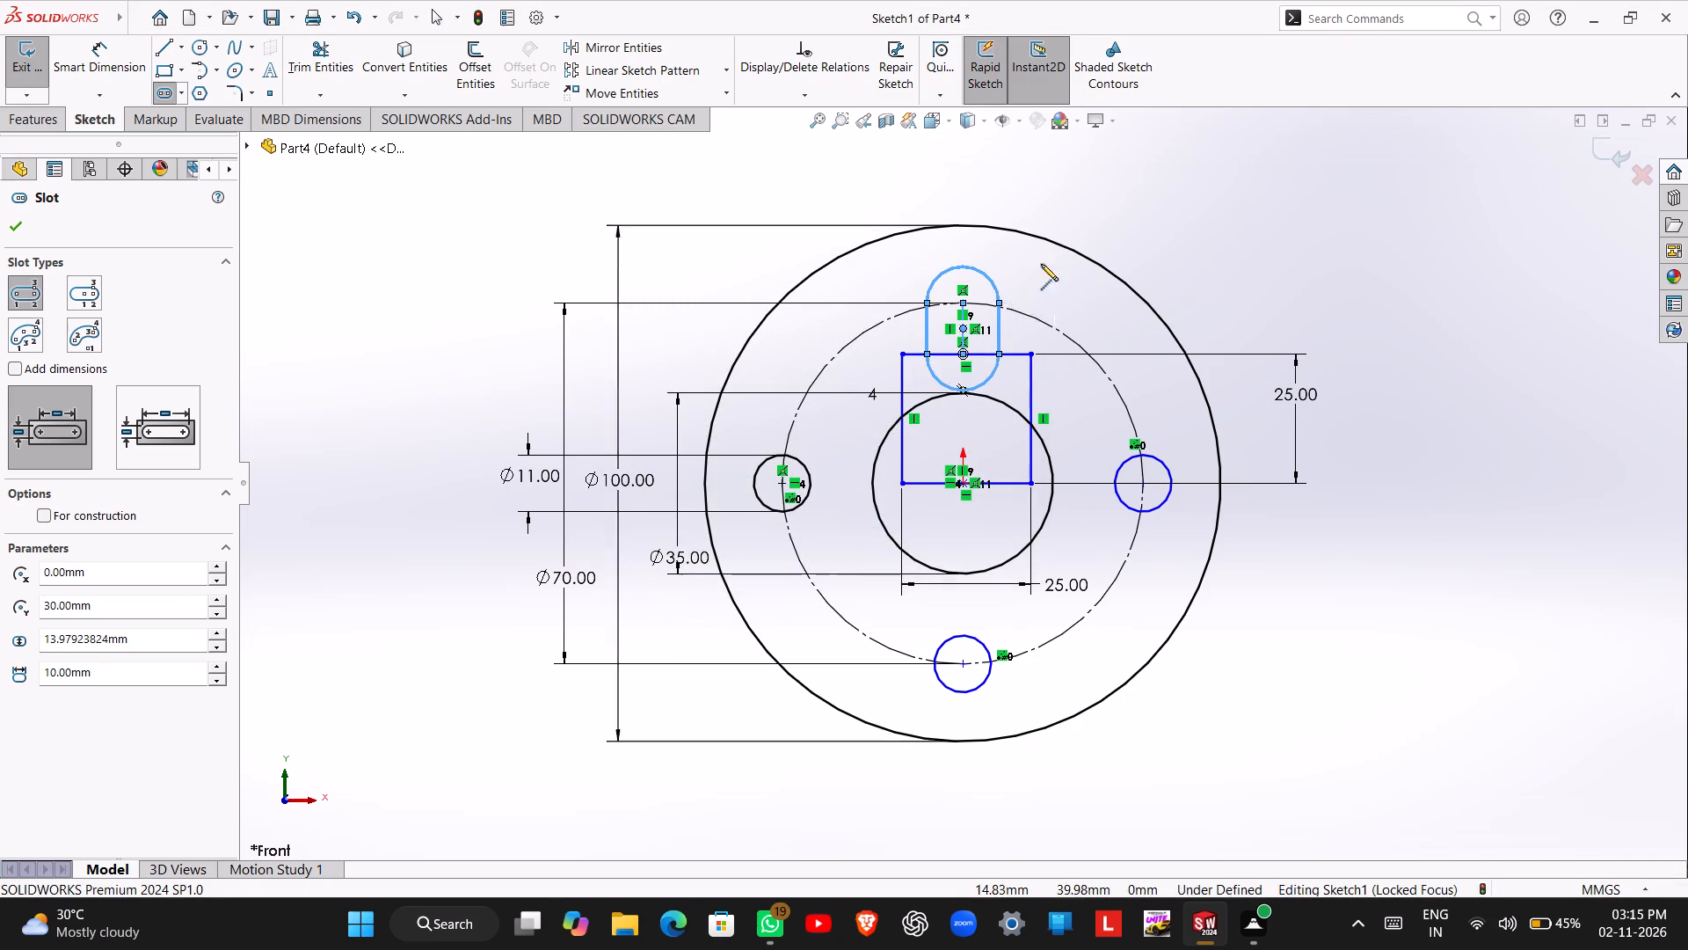
pyautogui.moveTo(1041, 264); pyautogui.dragTo(1048, 173, button='right')
pyautogui.click(981, 272)
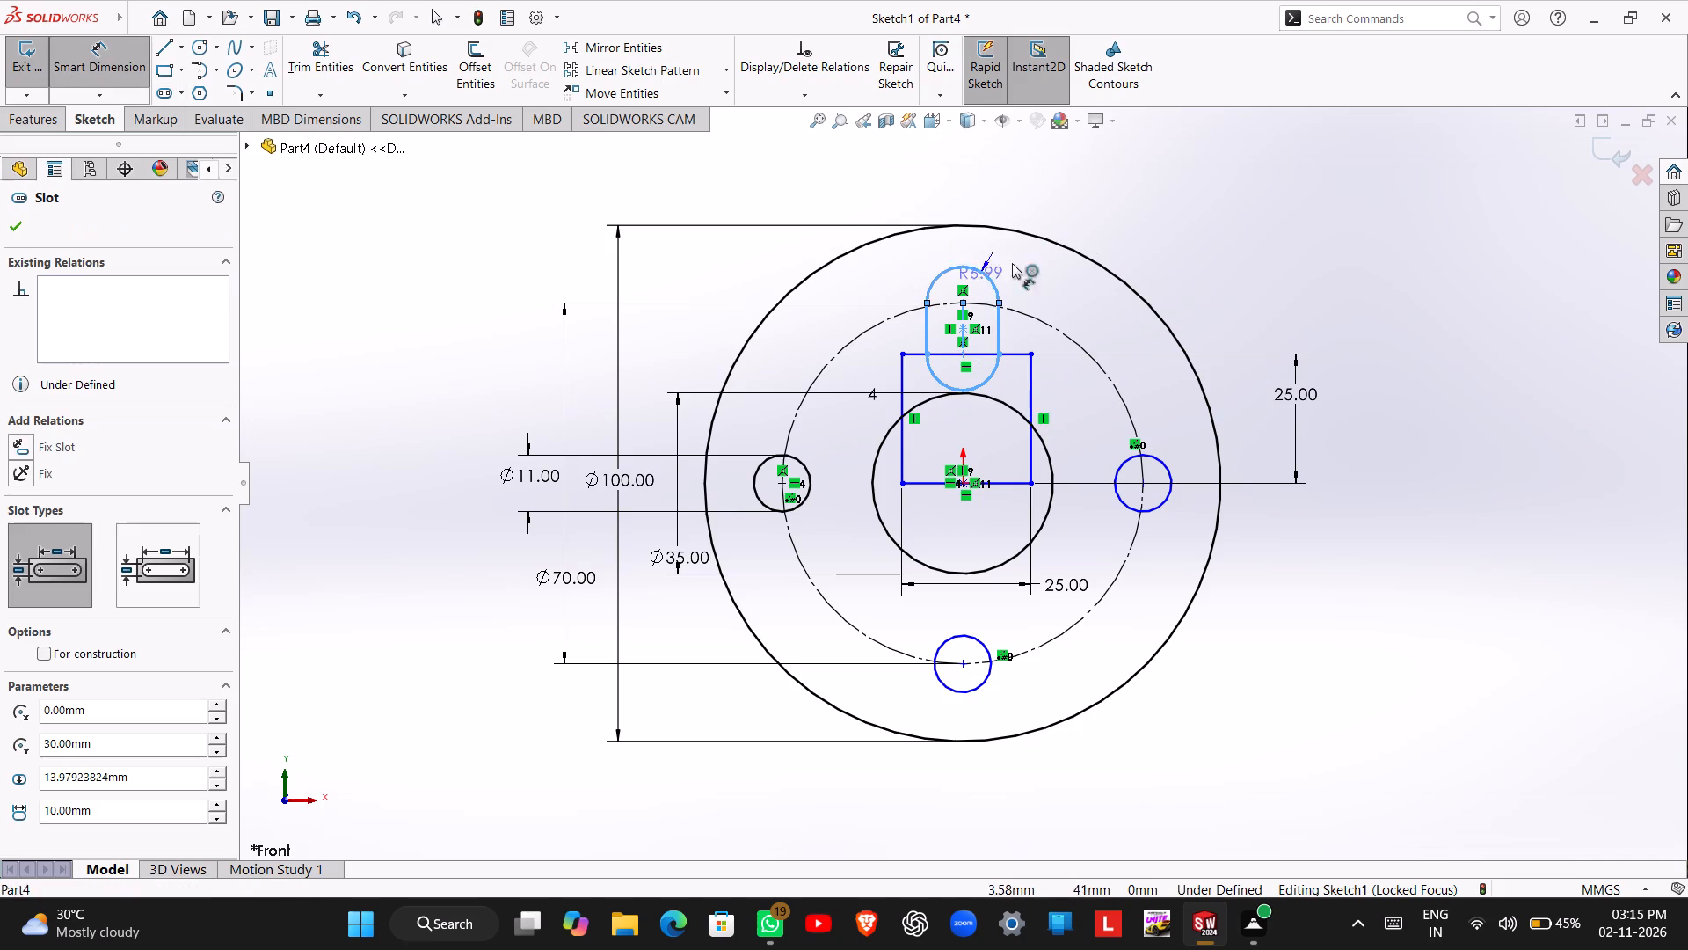
pyautogui.click(1131, 224)
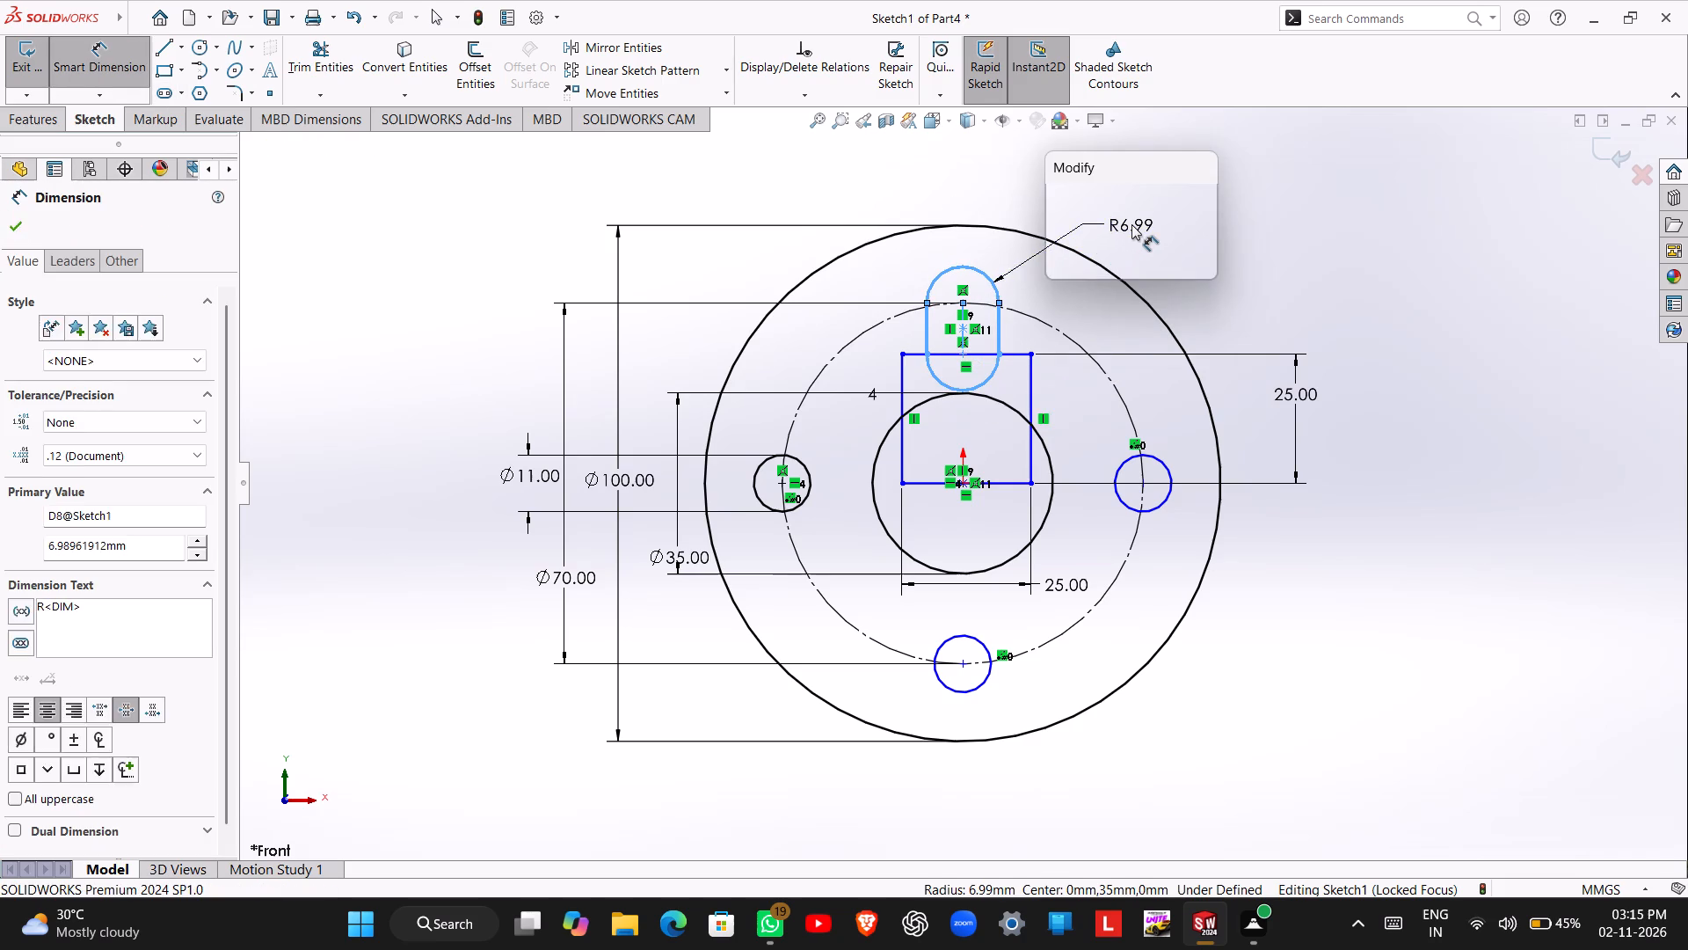
pyautogui.press('5')
pyautogui.press('Return')
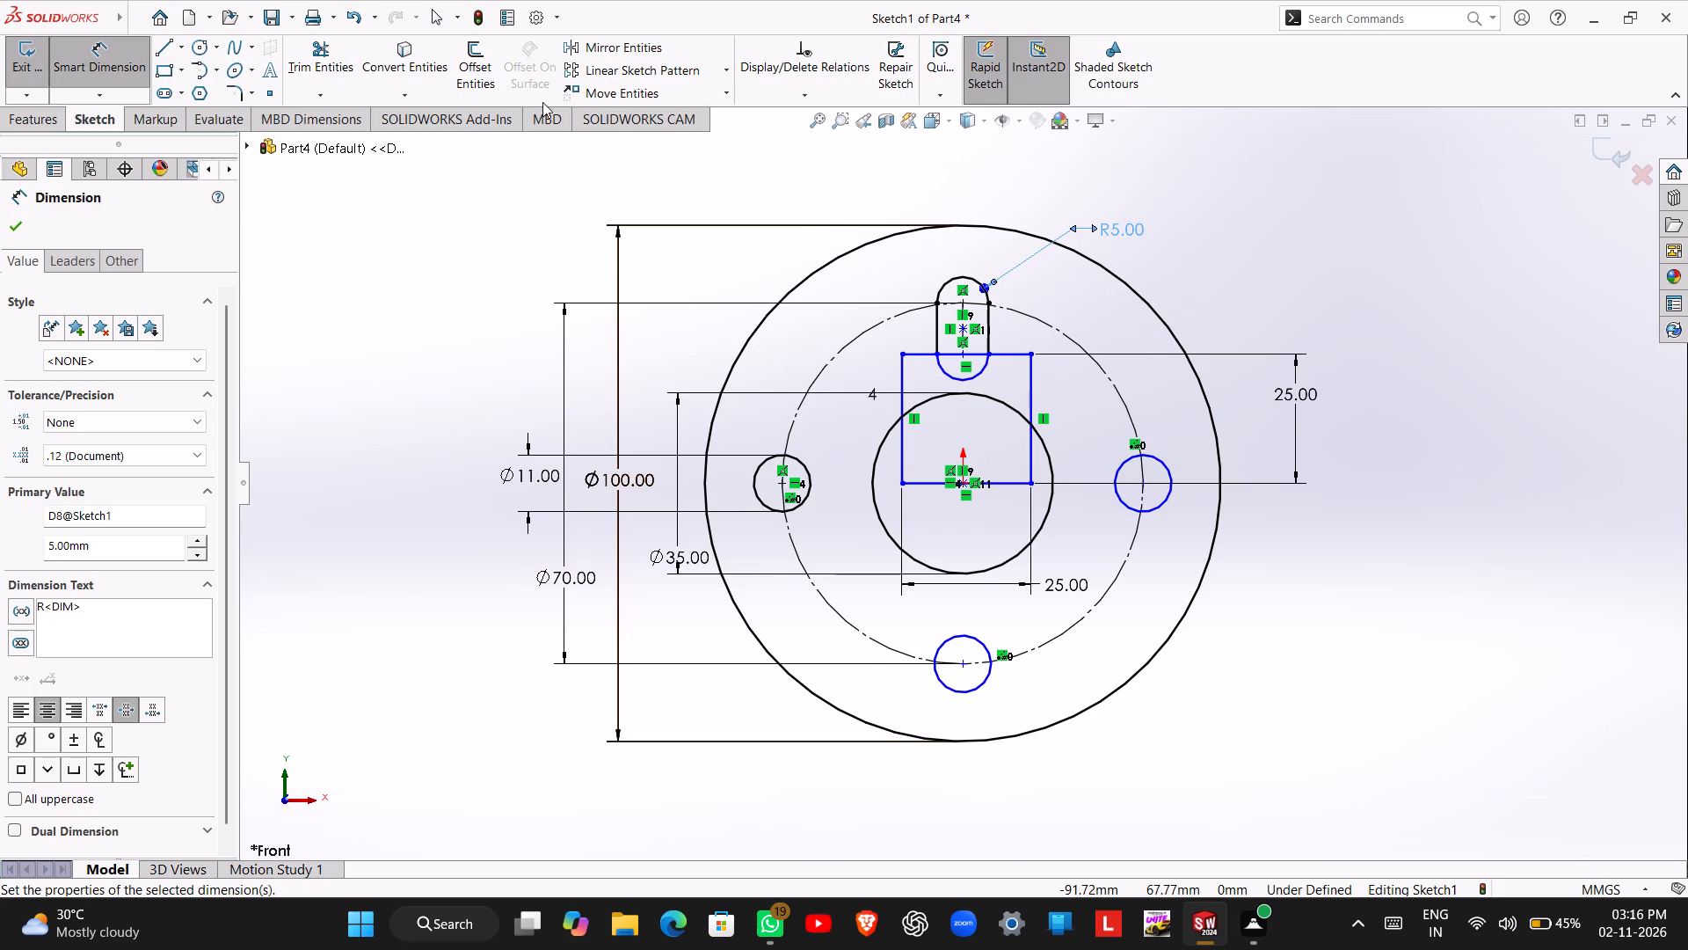
# Fillet the rectangle's two upper corners with a 4 mm radius.
pyautogui.click(241, 89)
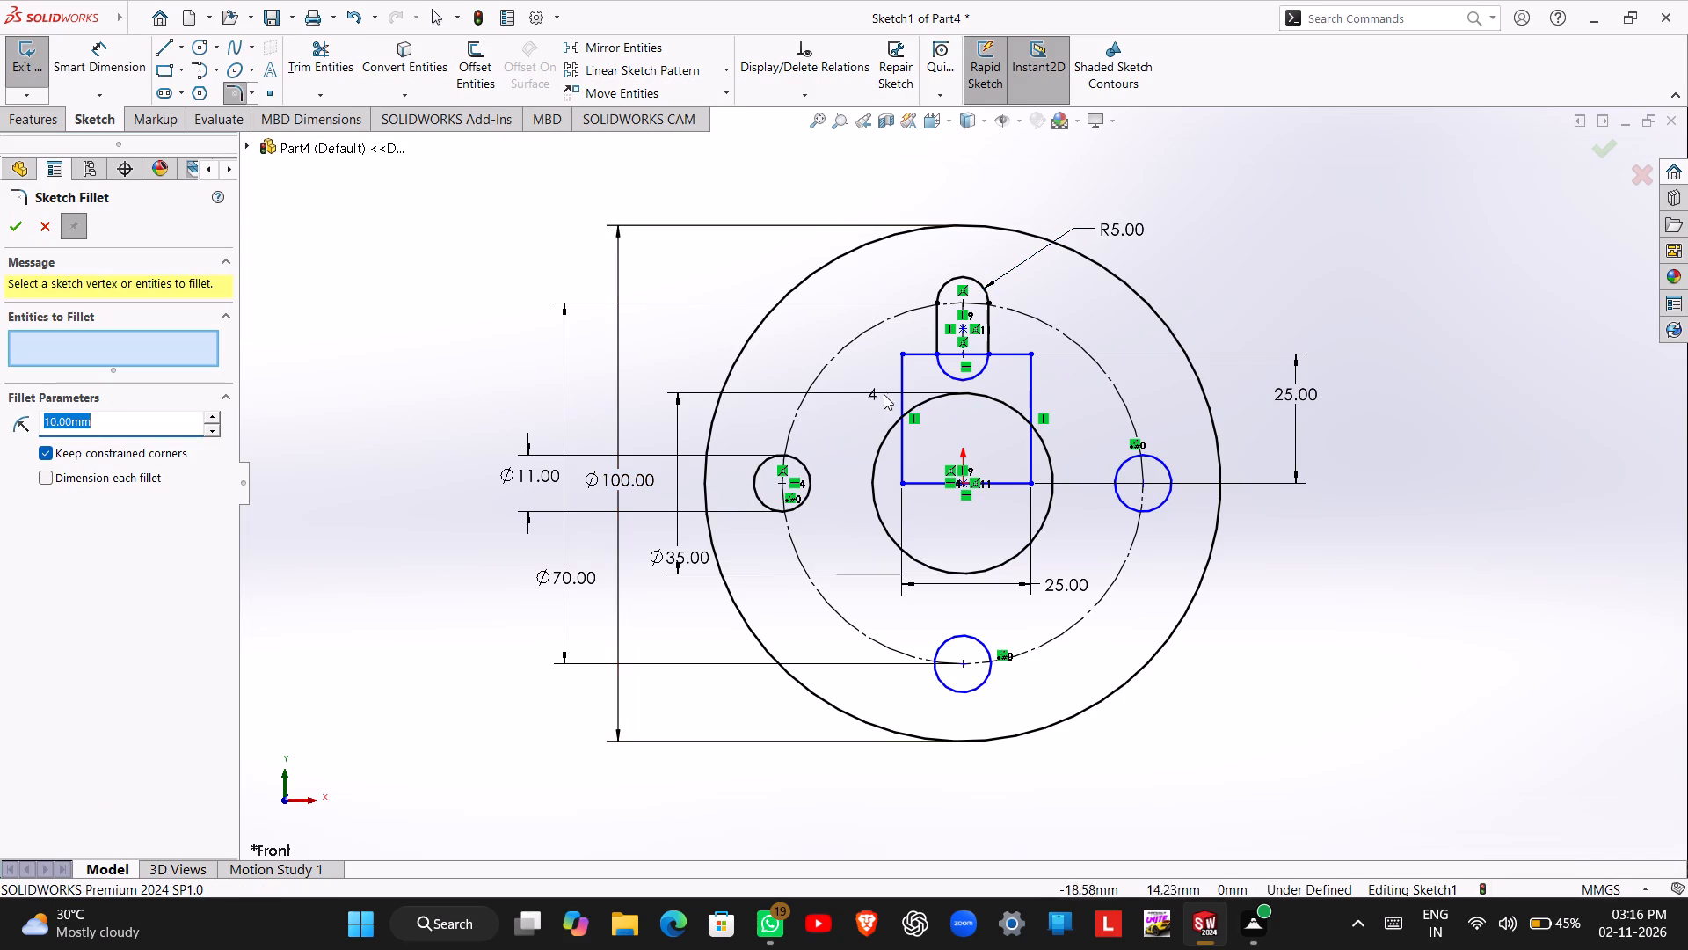
pyautogui.click(900, 373)
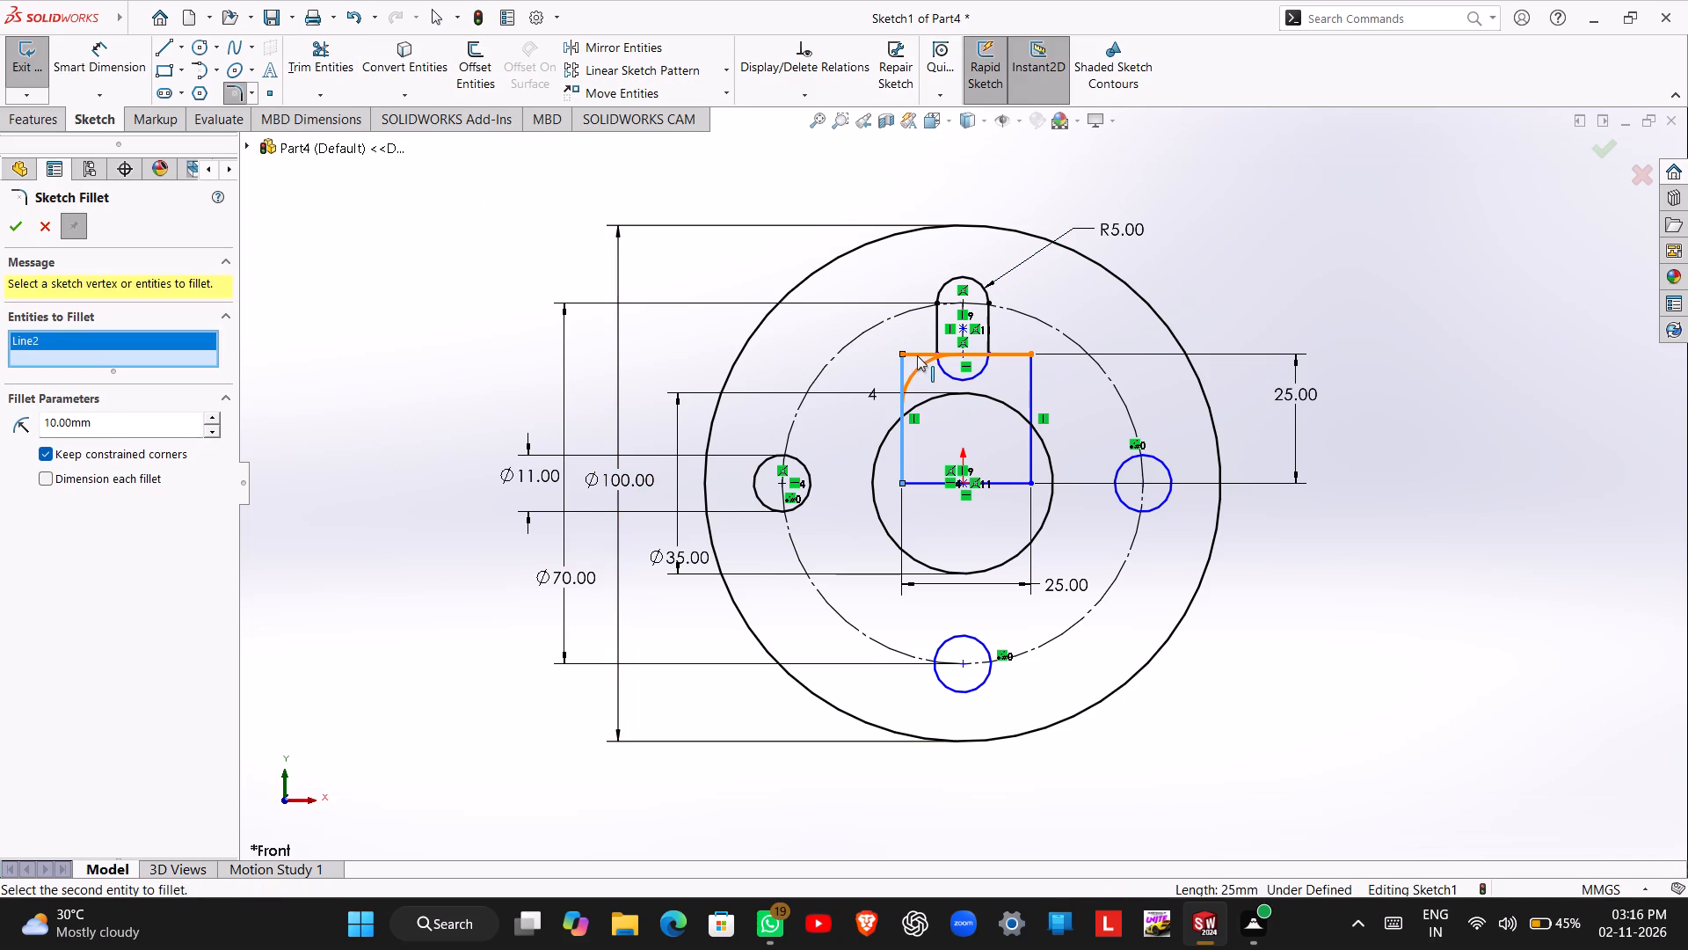
pyautogui.click(917, 355)
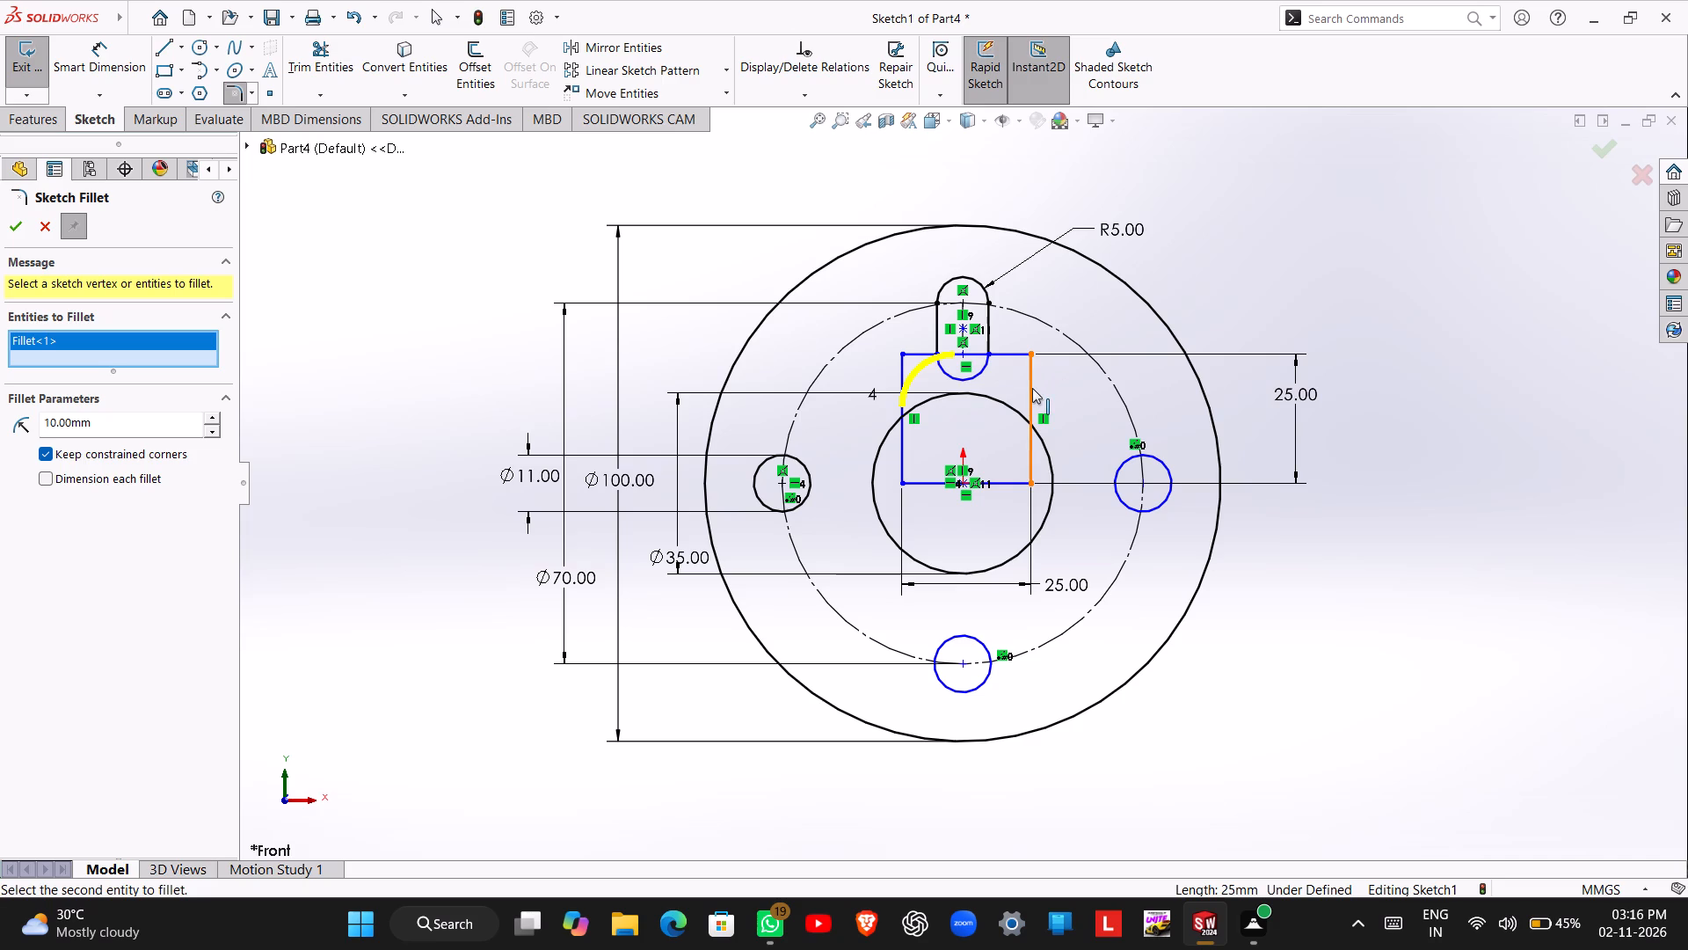
pyautogui.click(1032, 388)
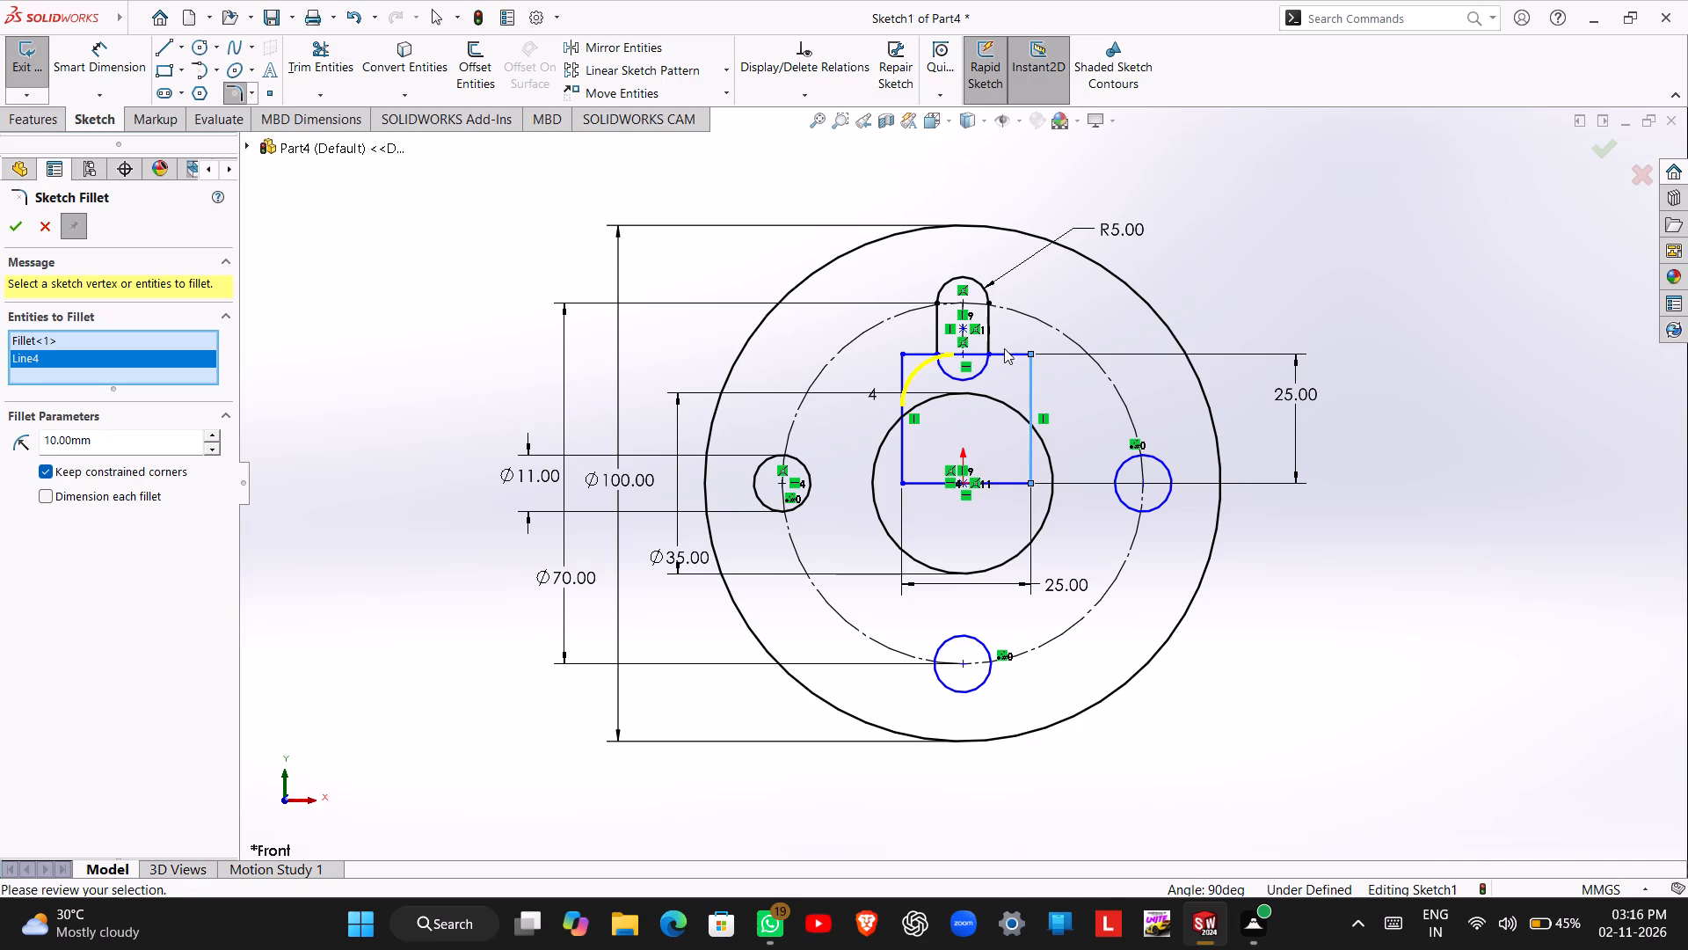
pyautogui.click(1003, 351)
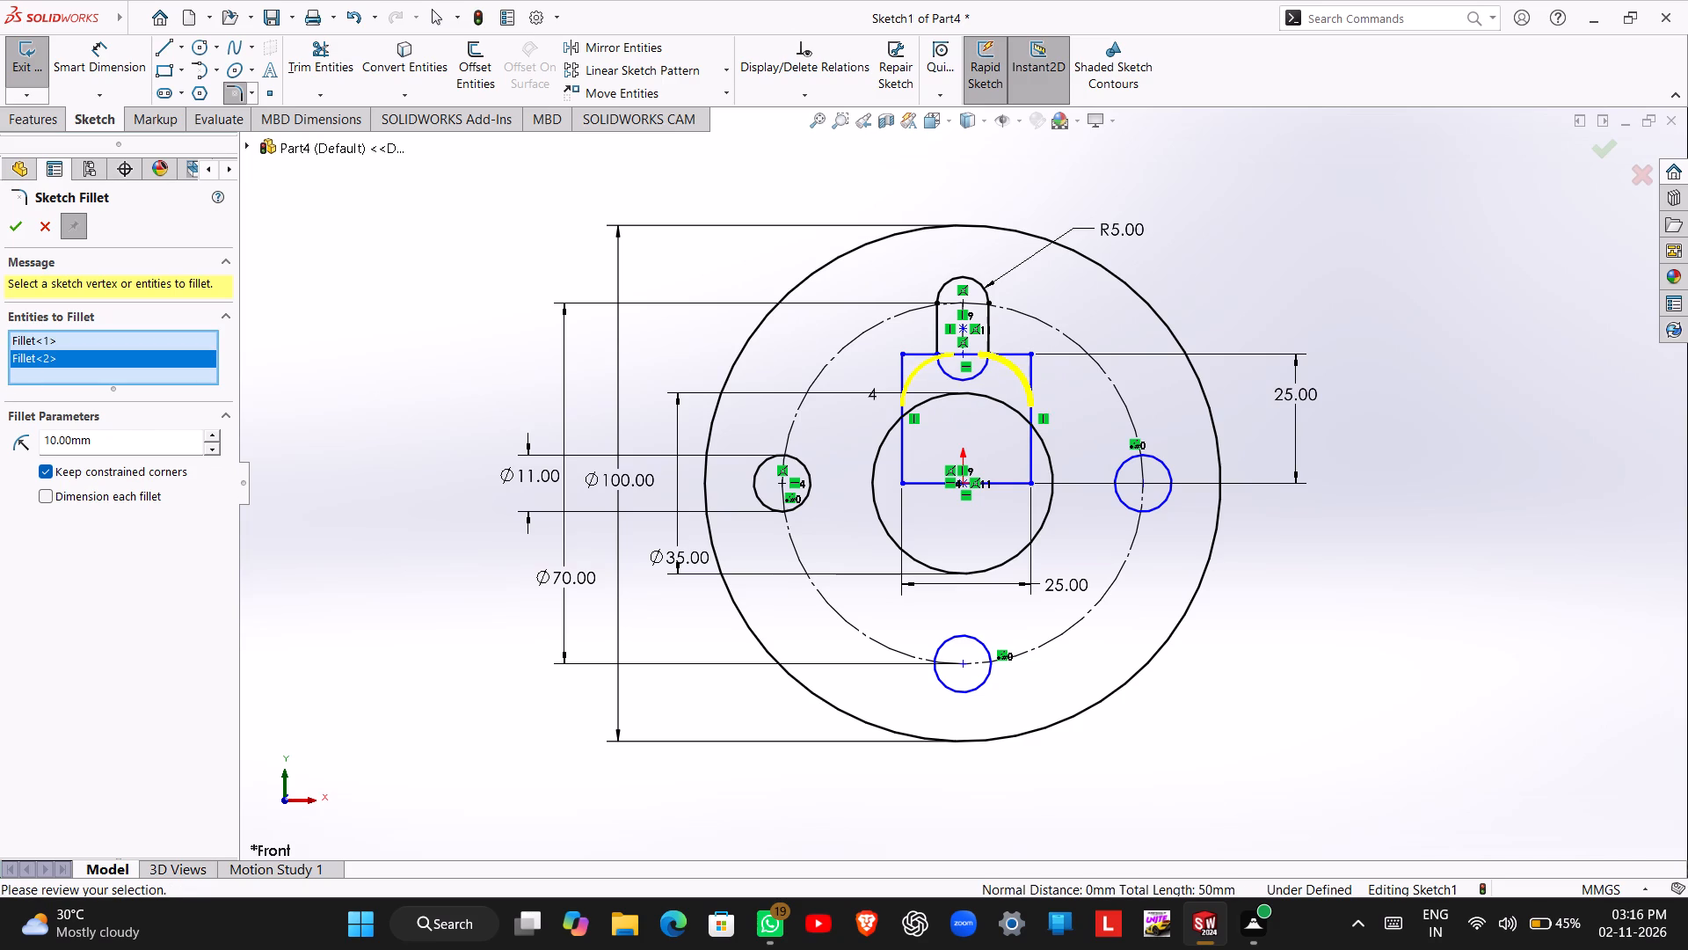
pyautogui.doubleClick(109, 436)
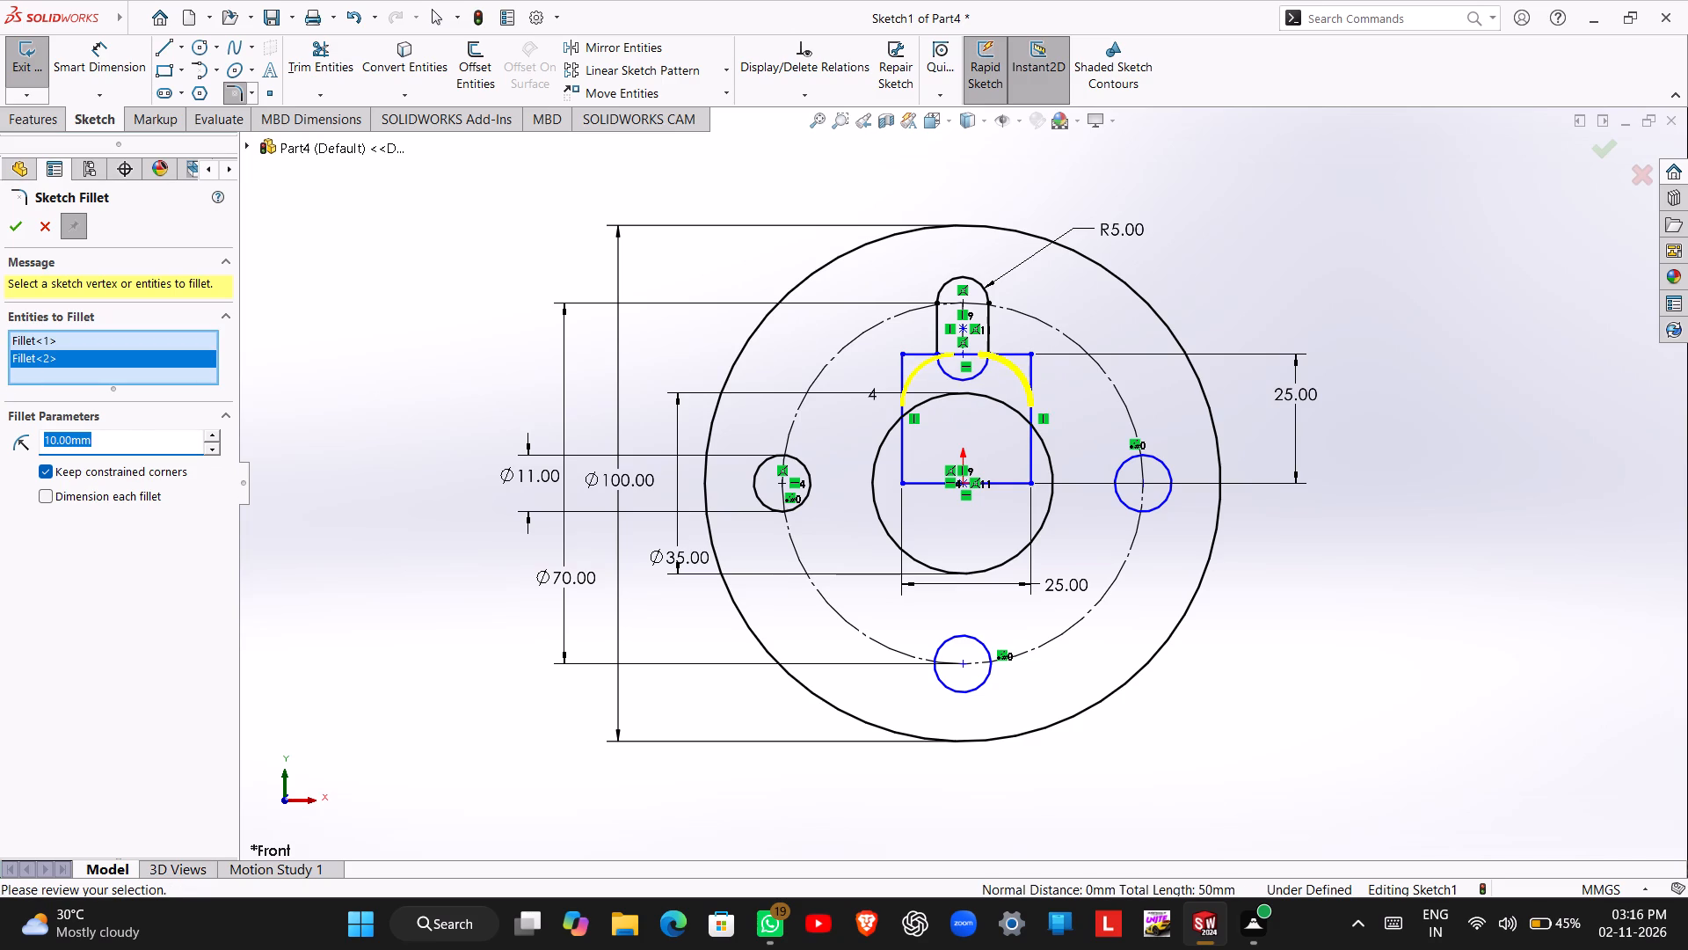
pyautogui.press('4')
pyautogui.press('Return')
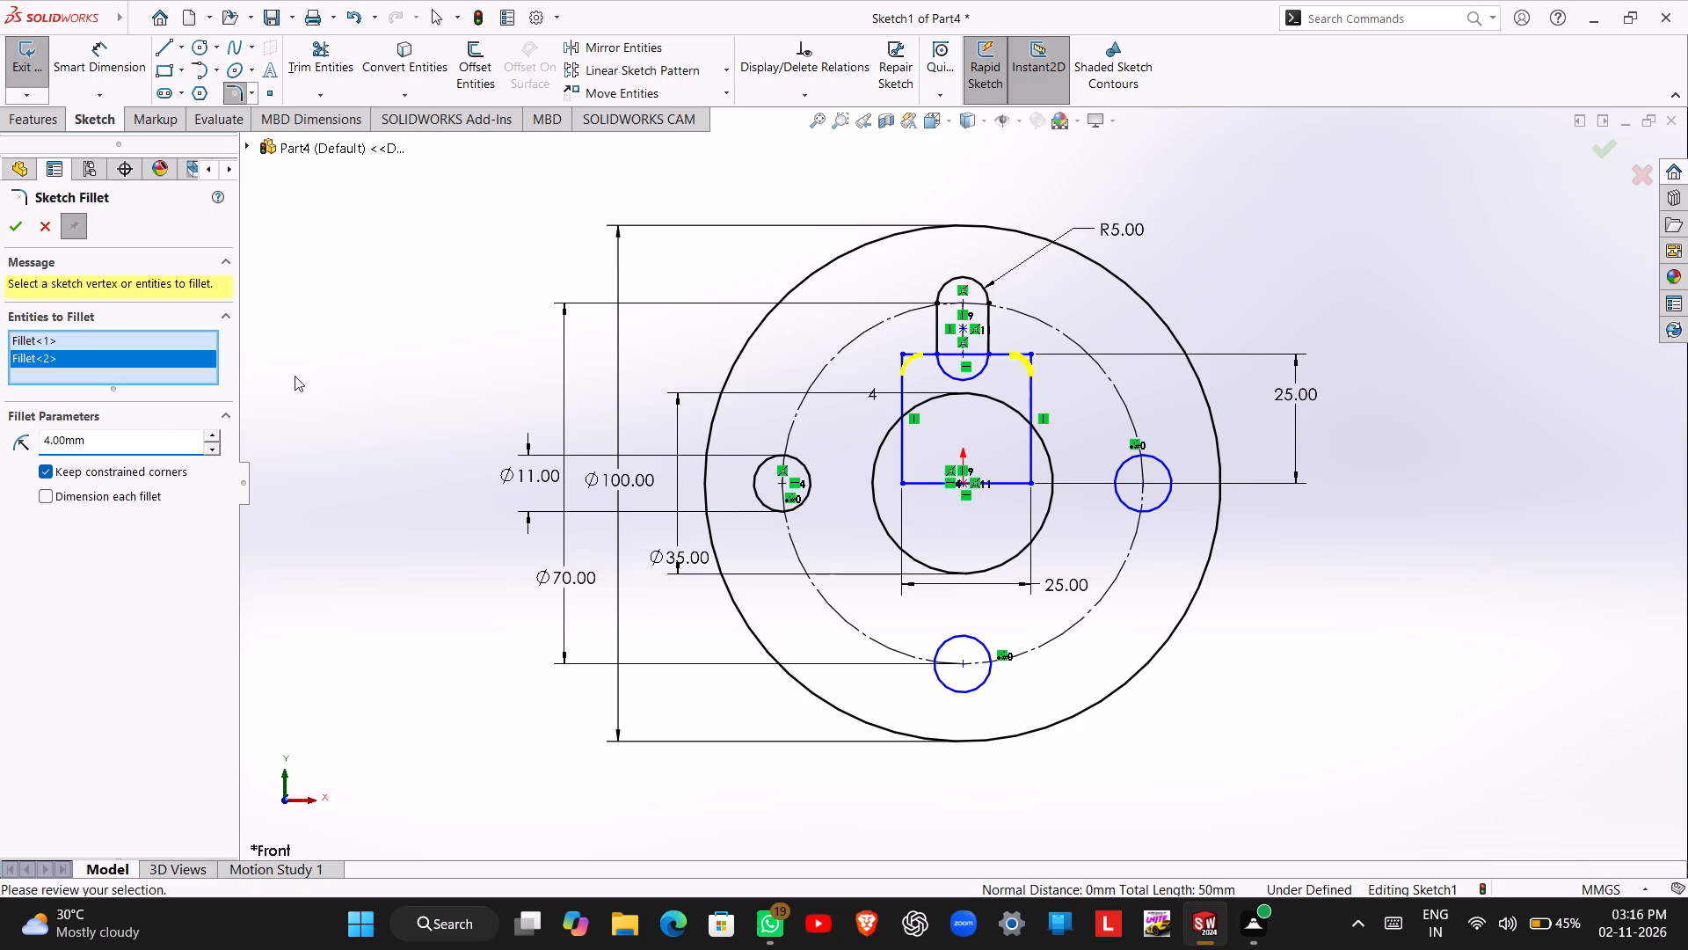
pyautogui.click(22, 215)
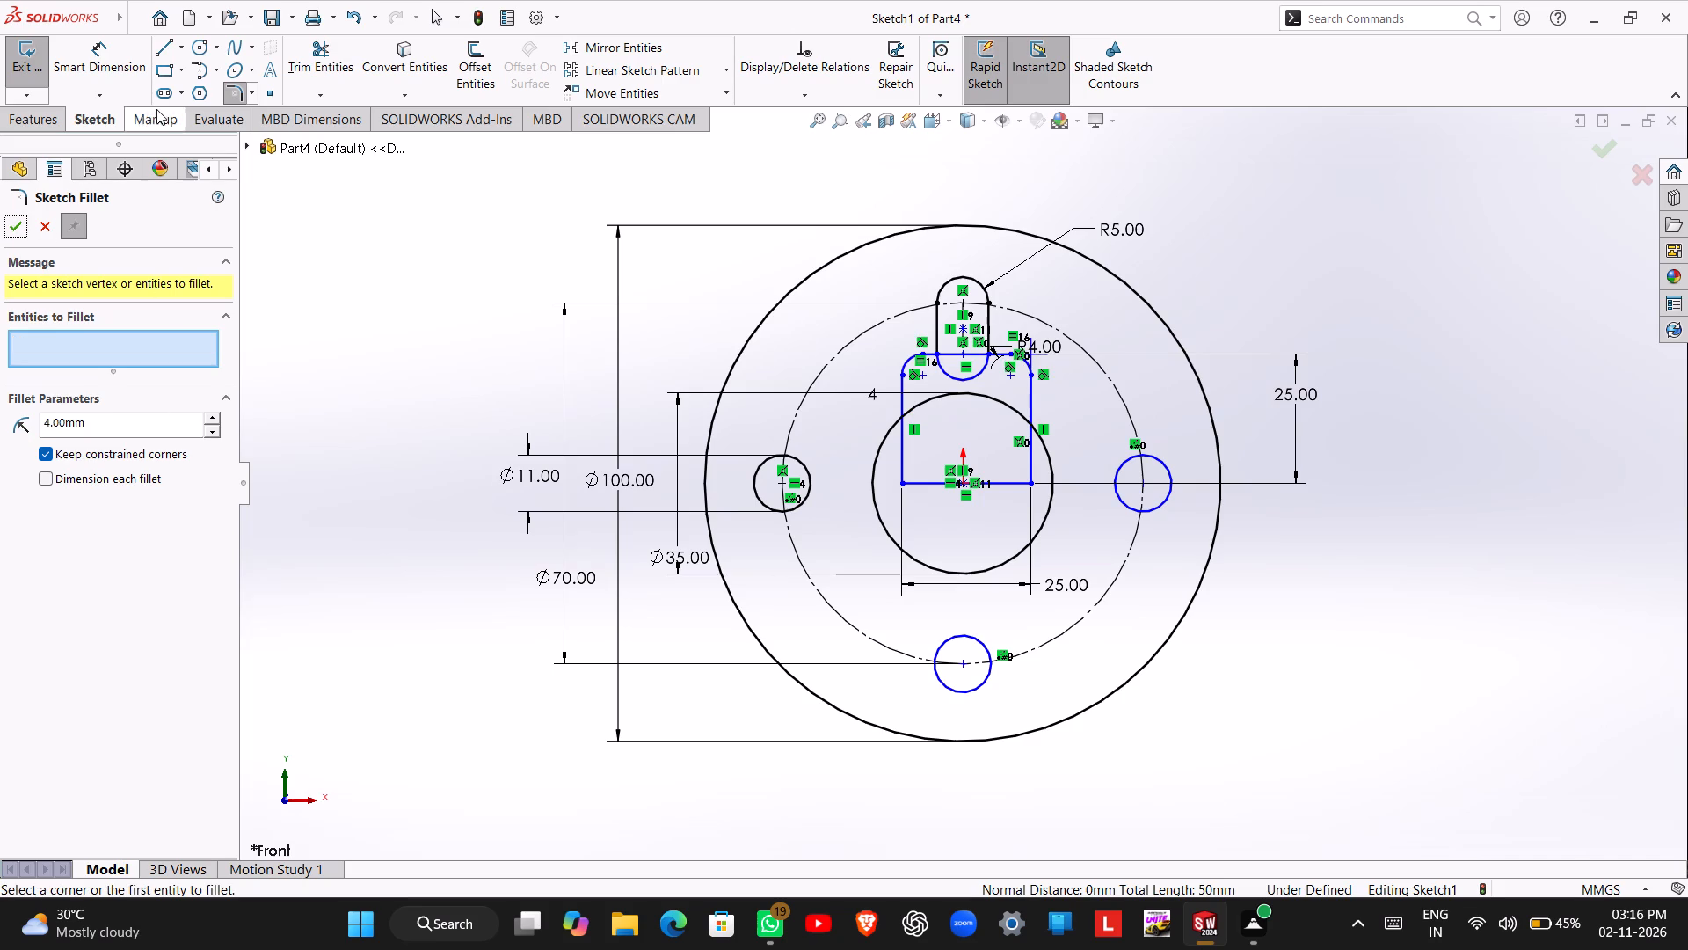
pyautogui.click(18, 231)
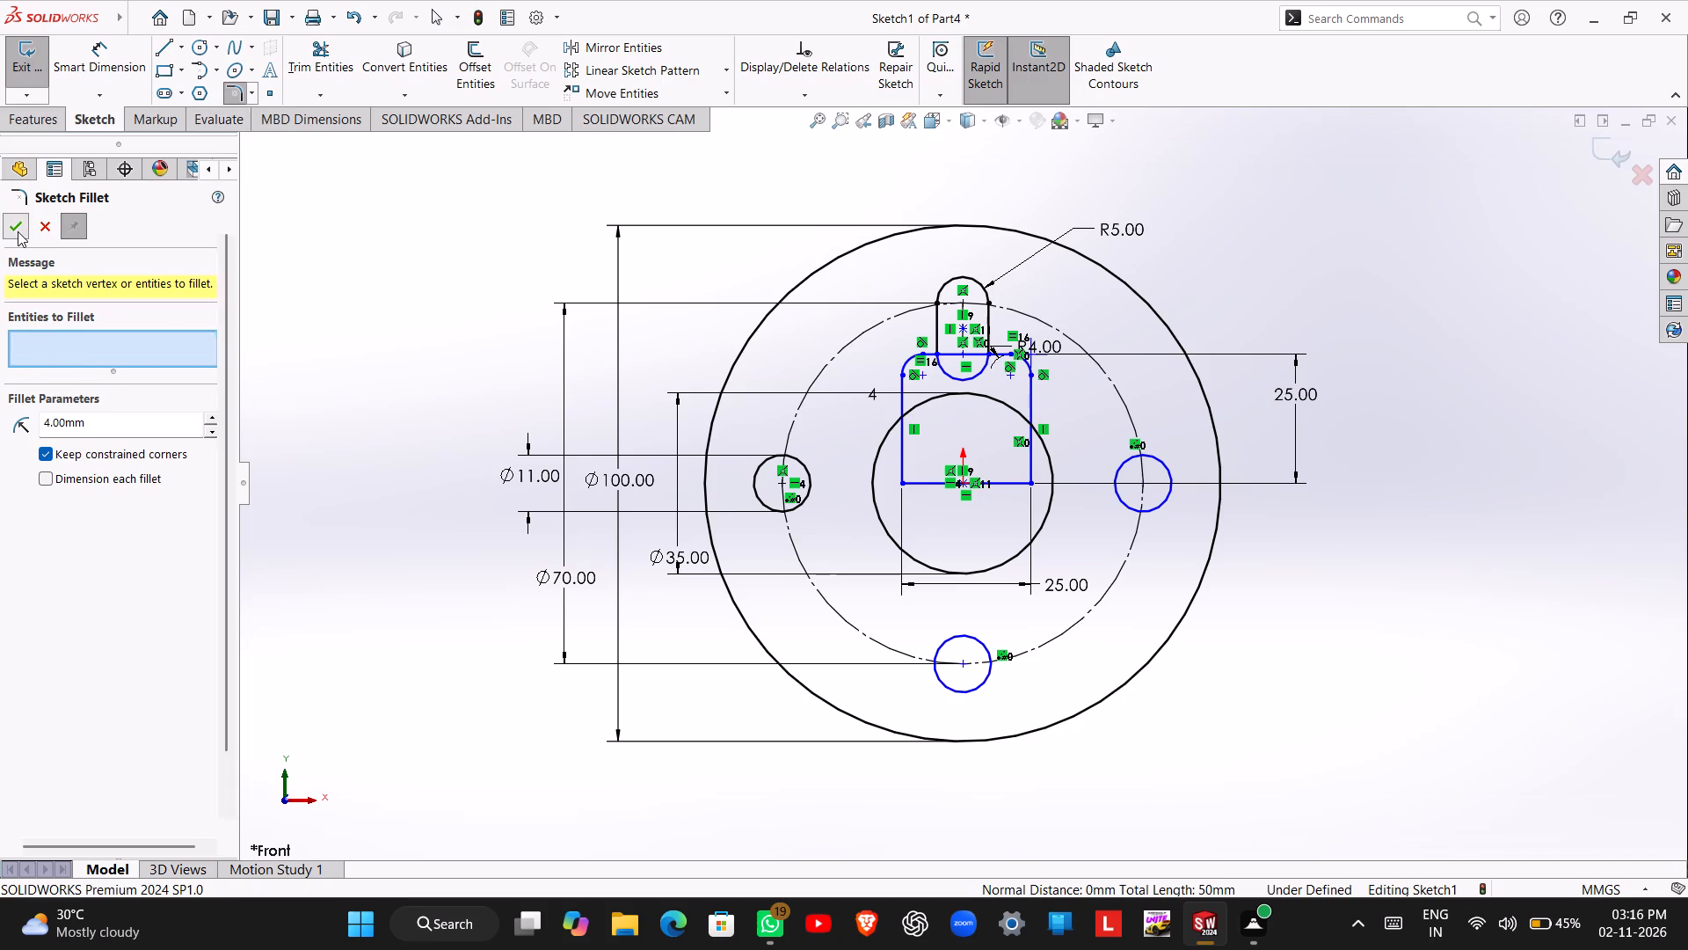
# Trim the 35 mm circle's arc inside the rectangle and the rectangle's lower edge and side portions inside the circle.
pyautogui.click(335, 76)
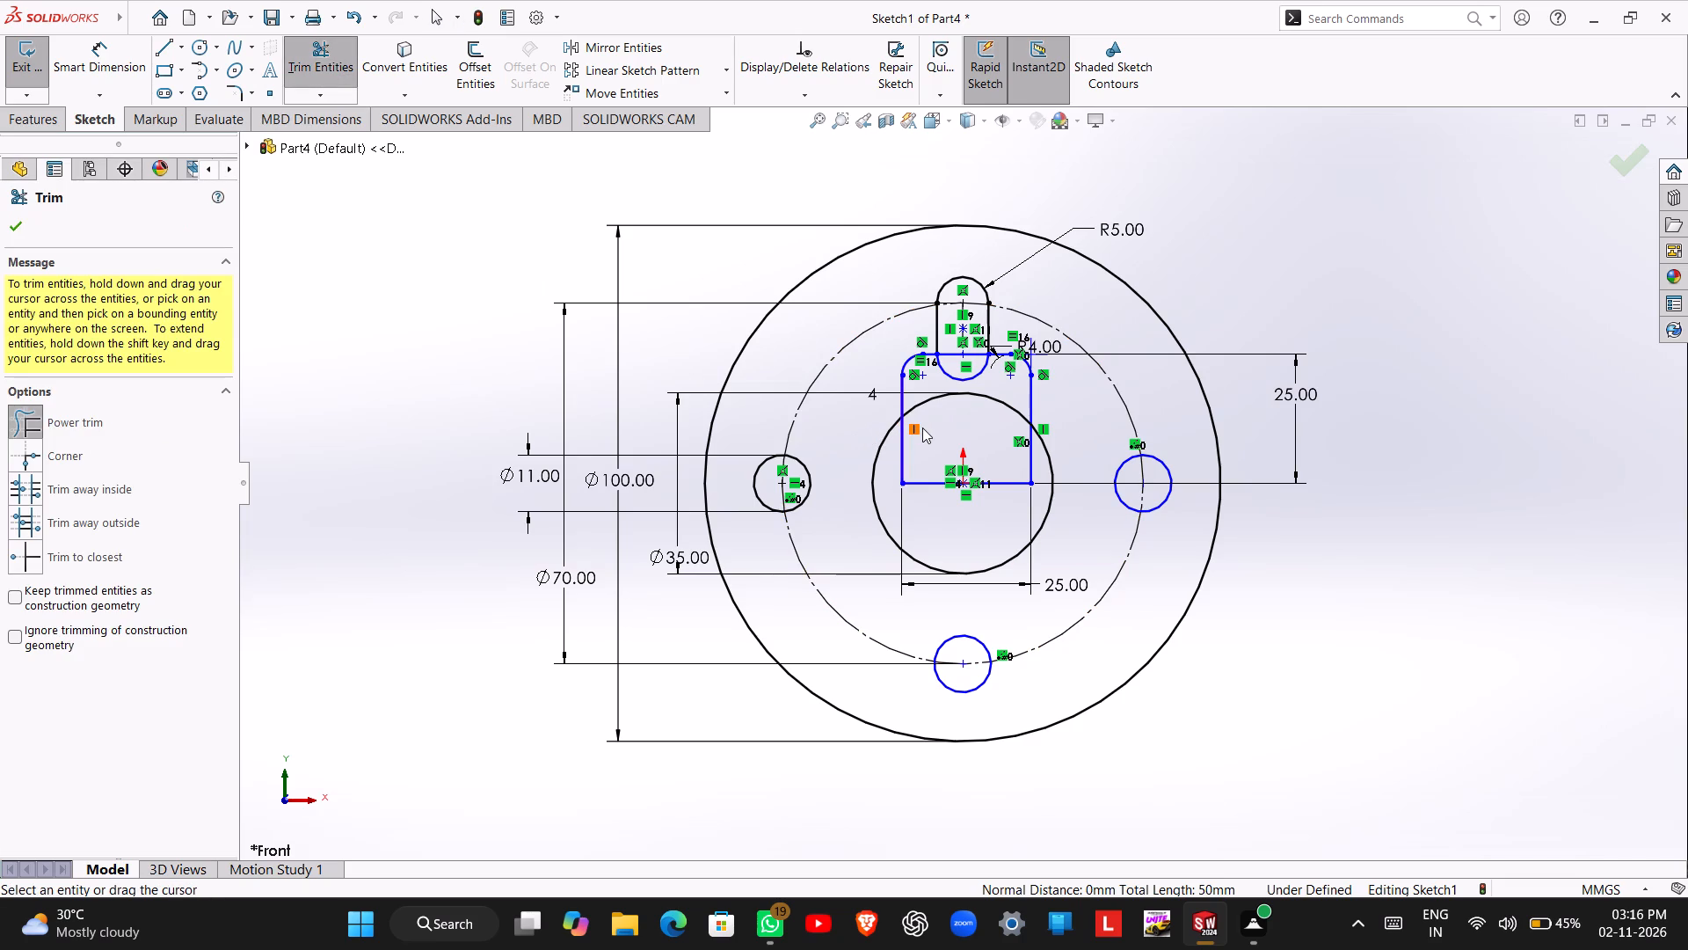
pyautogui.moveTo(929, 432); pyautogui.dragTo(930, 442)
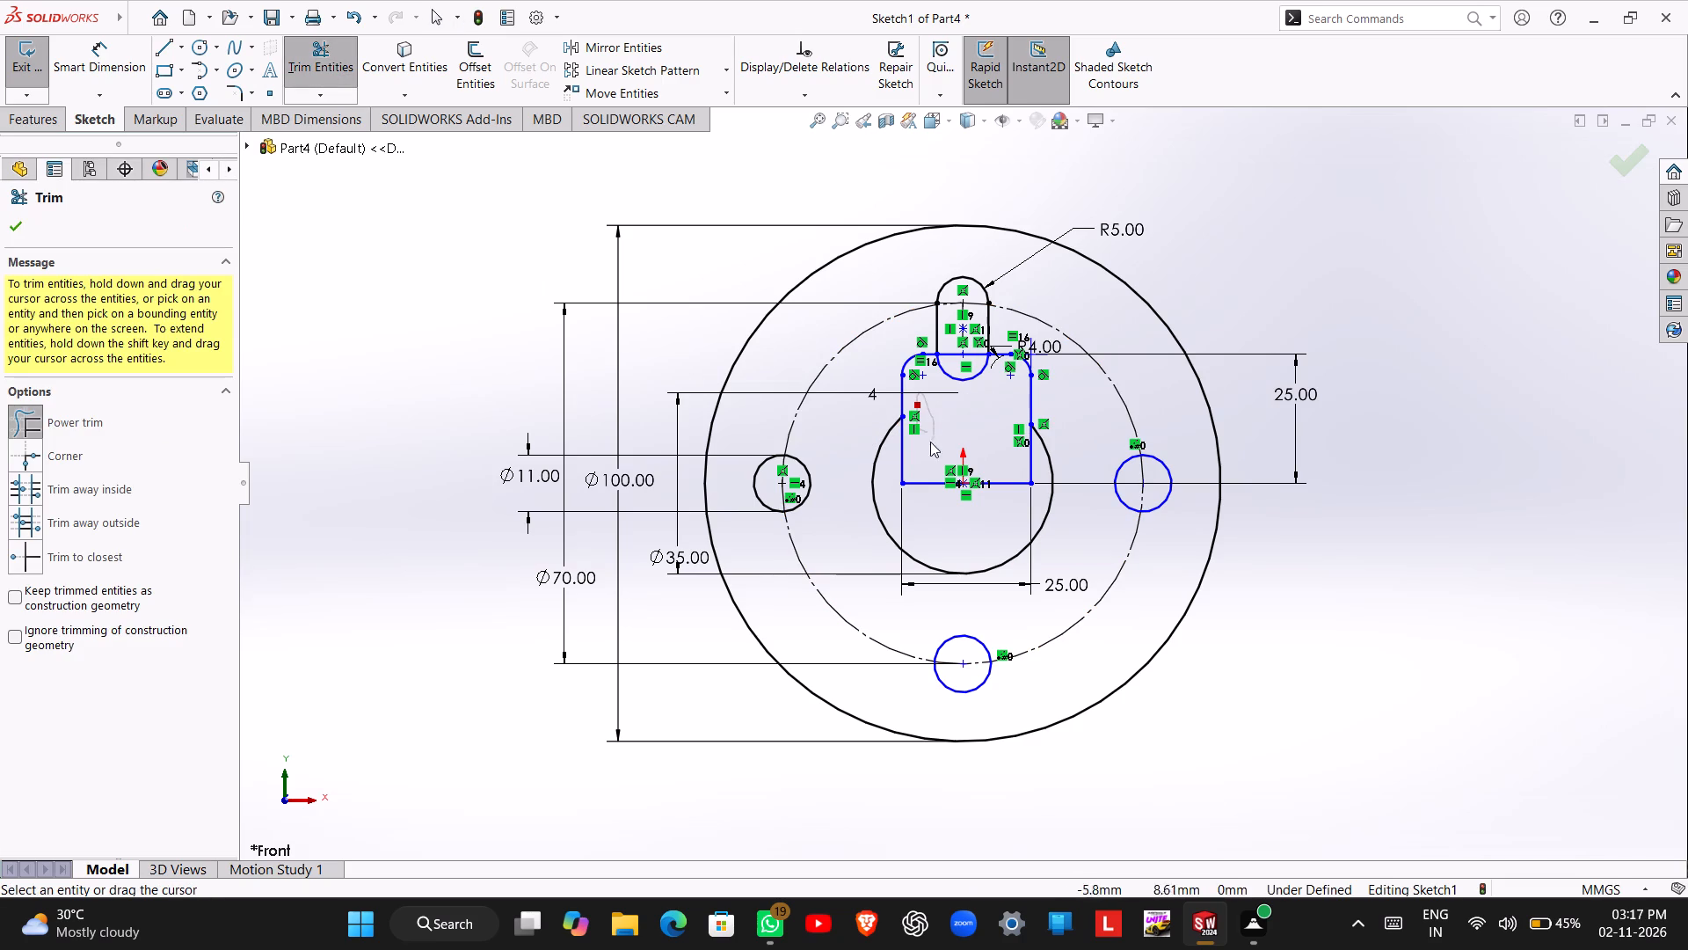
pyautogui.moveTo(930, 442); pyautogui.dragTo(968, 475)
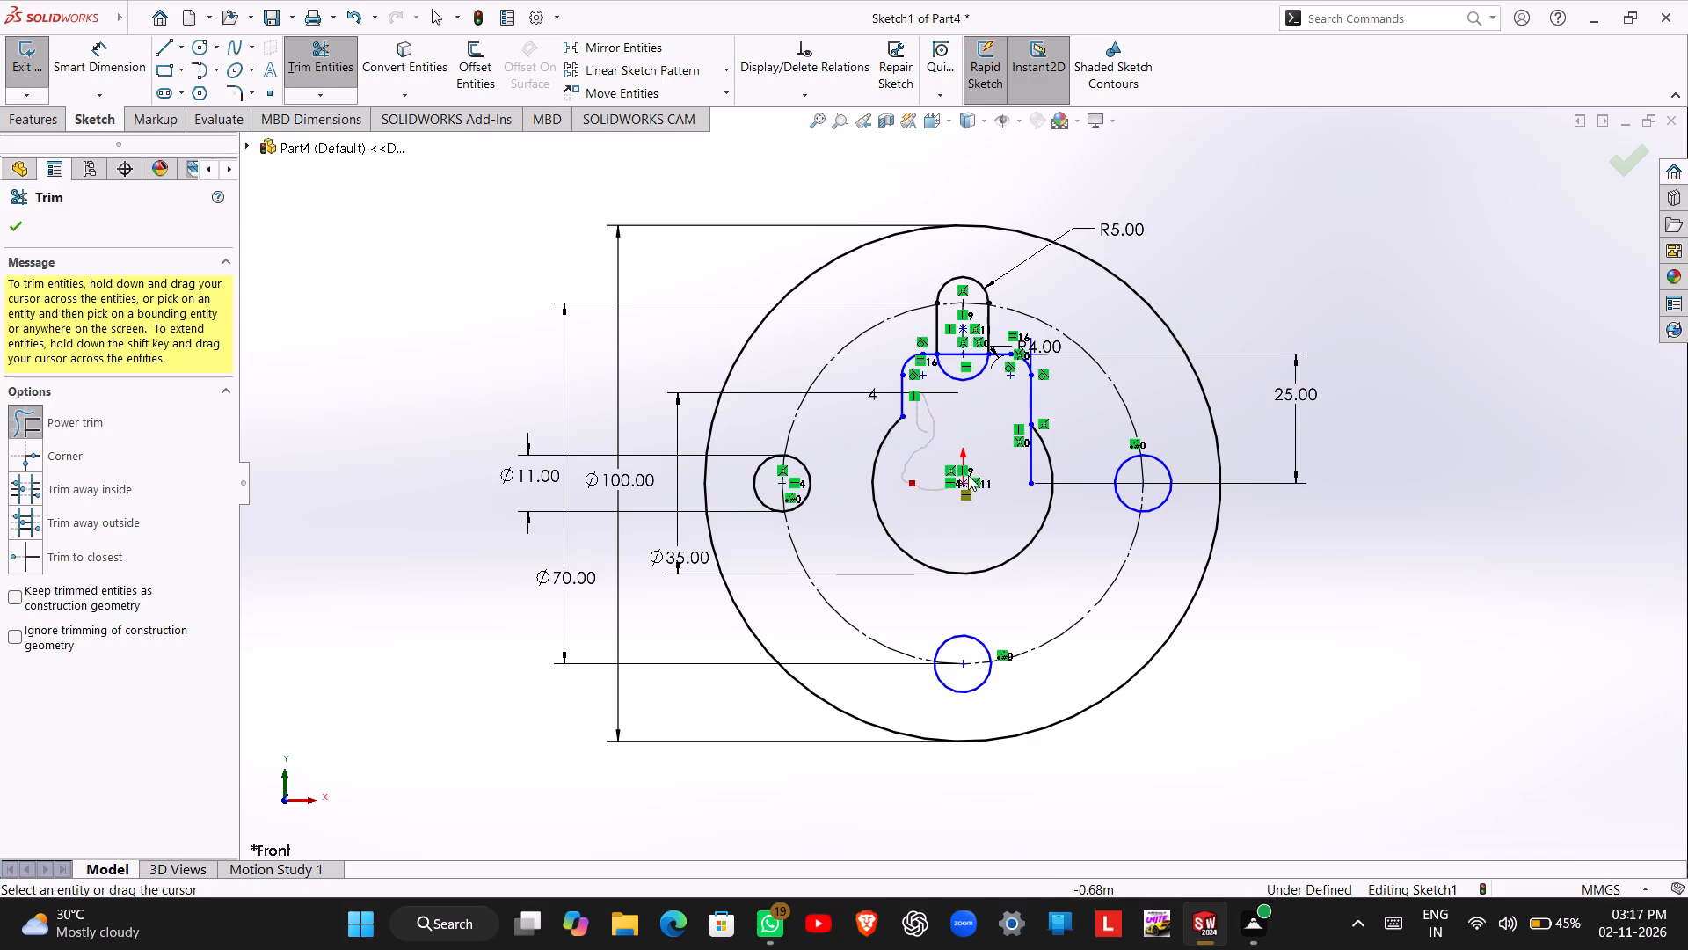
pyautogui.moveTo(968, 475); pyautogui.dragTo(1014, 444)
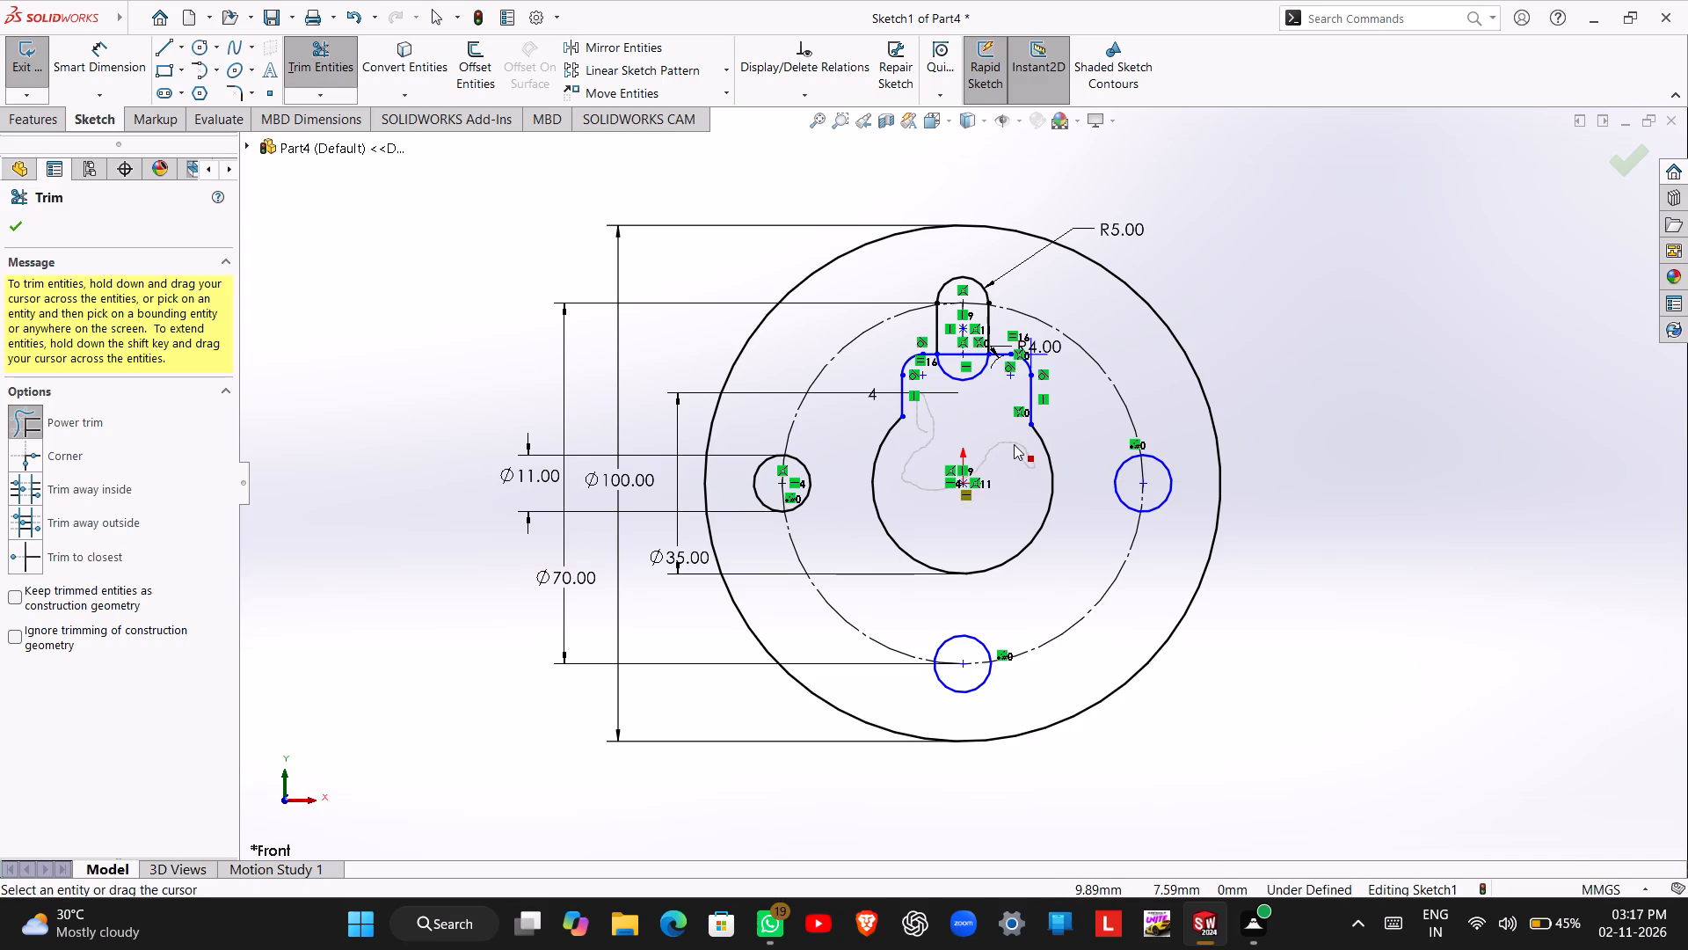
pyautogui.moveTo(1014, 444); pyautogui.dragTo(1000, 383)
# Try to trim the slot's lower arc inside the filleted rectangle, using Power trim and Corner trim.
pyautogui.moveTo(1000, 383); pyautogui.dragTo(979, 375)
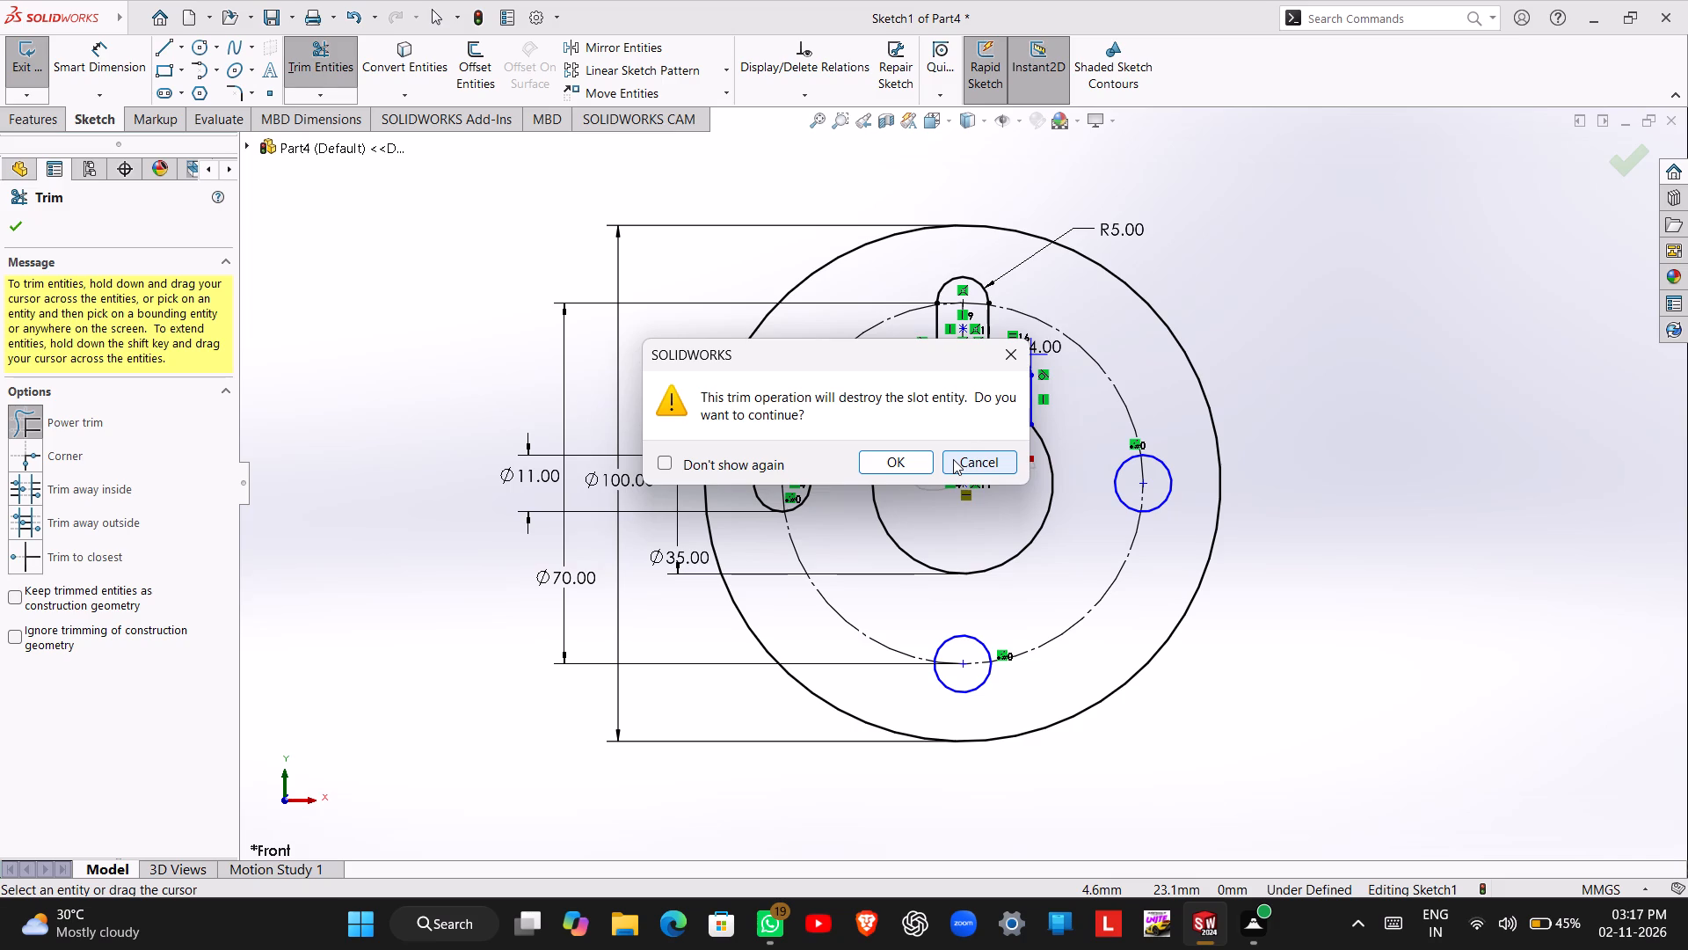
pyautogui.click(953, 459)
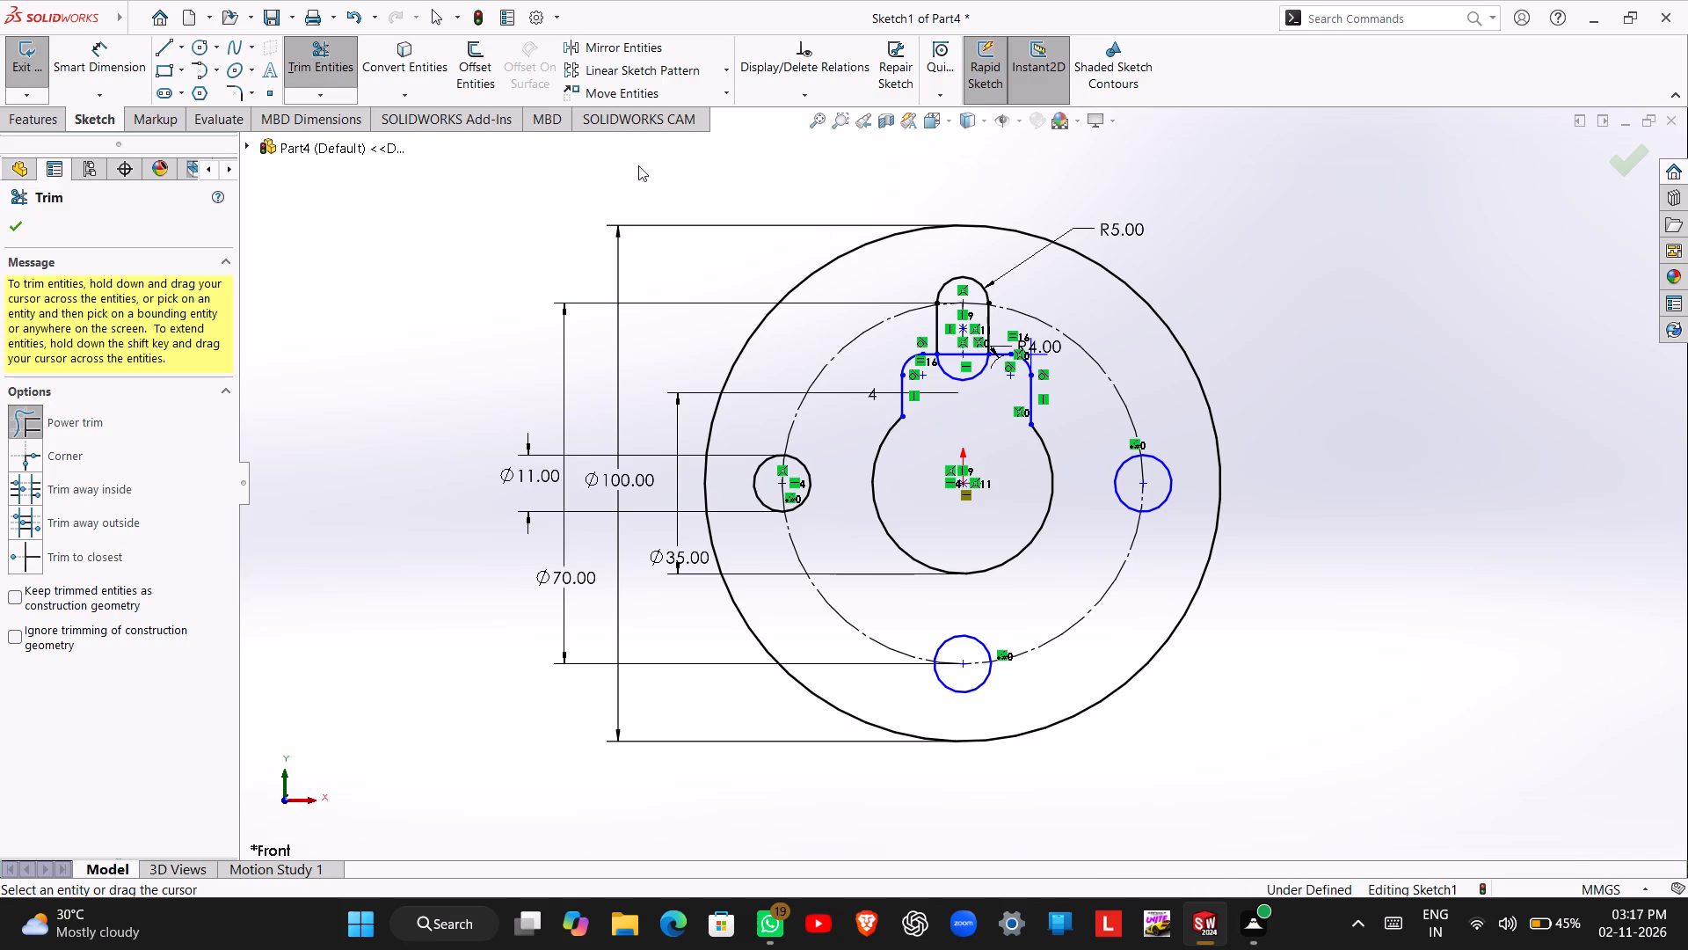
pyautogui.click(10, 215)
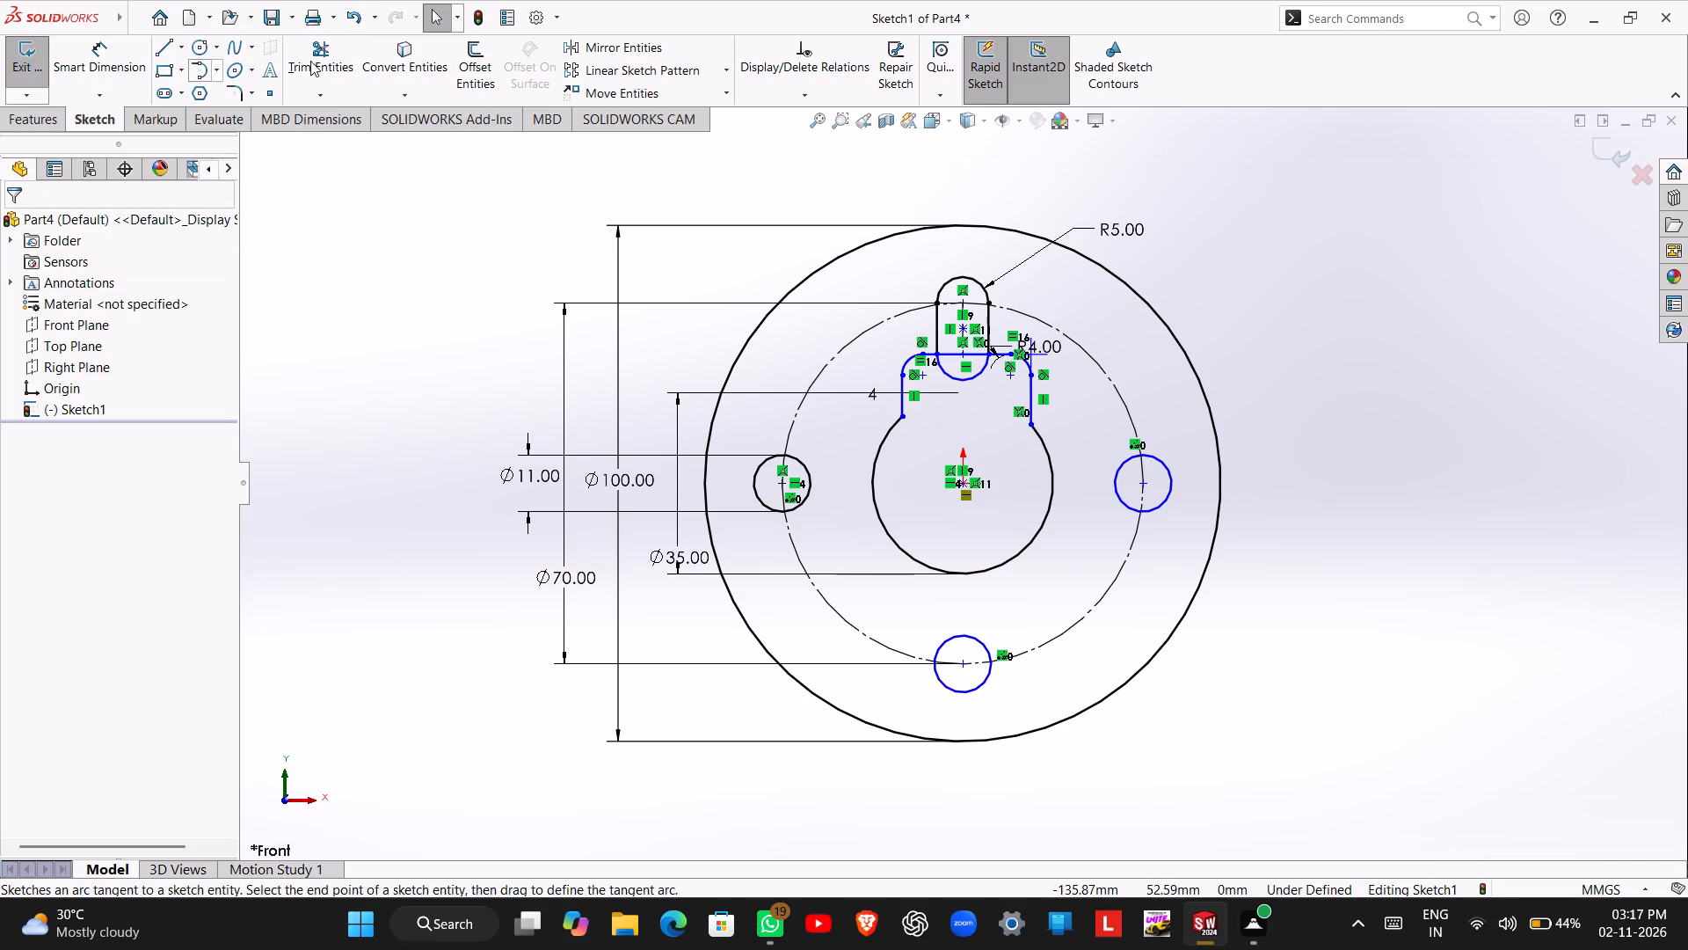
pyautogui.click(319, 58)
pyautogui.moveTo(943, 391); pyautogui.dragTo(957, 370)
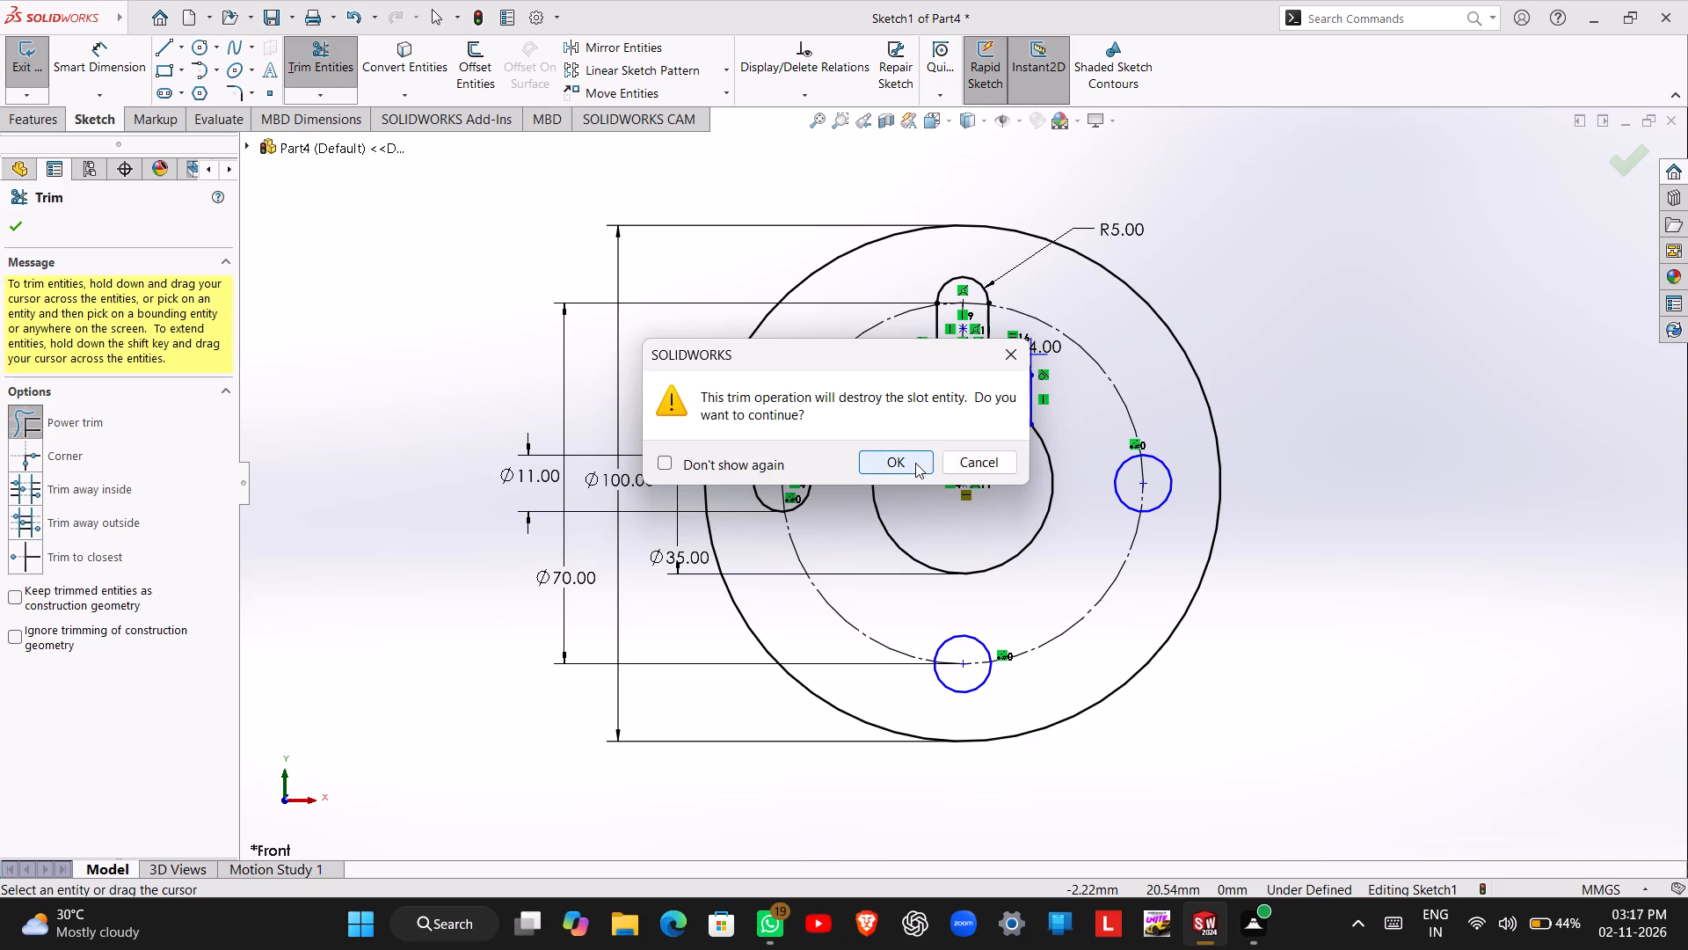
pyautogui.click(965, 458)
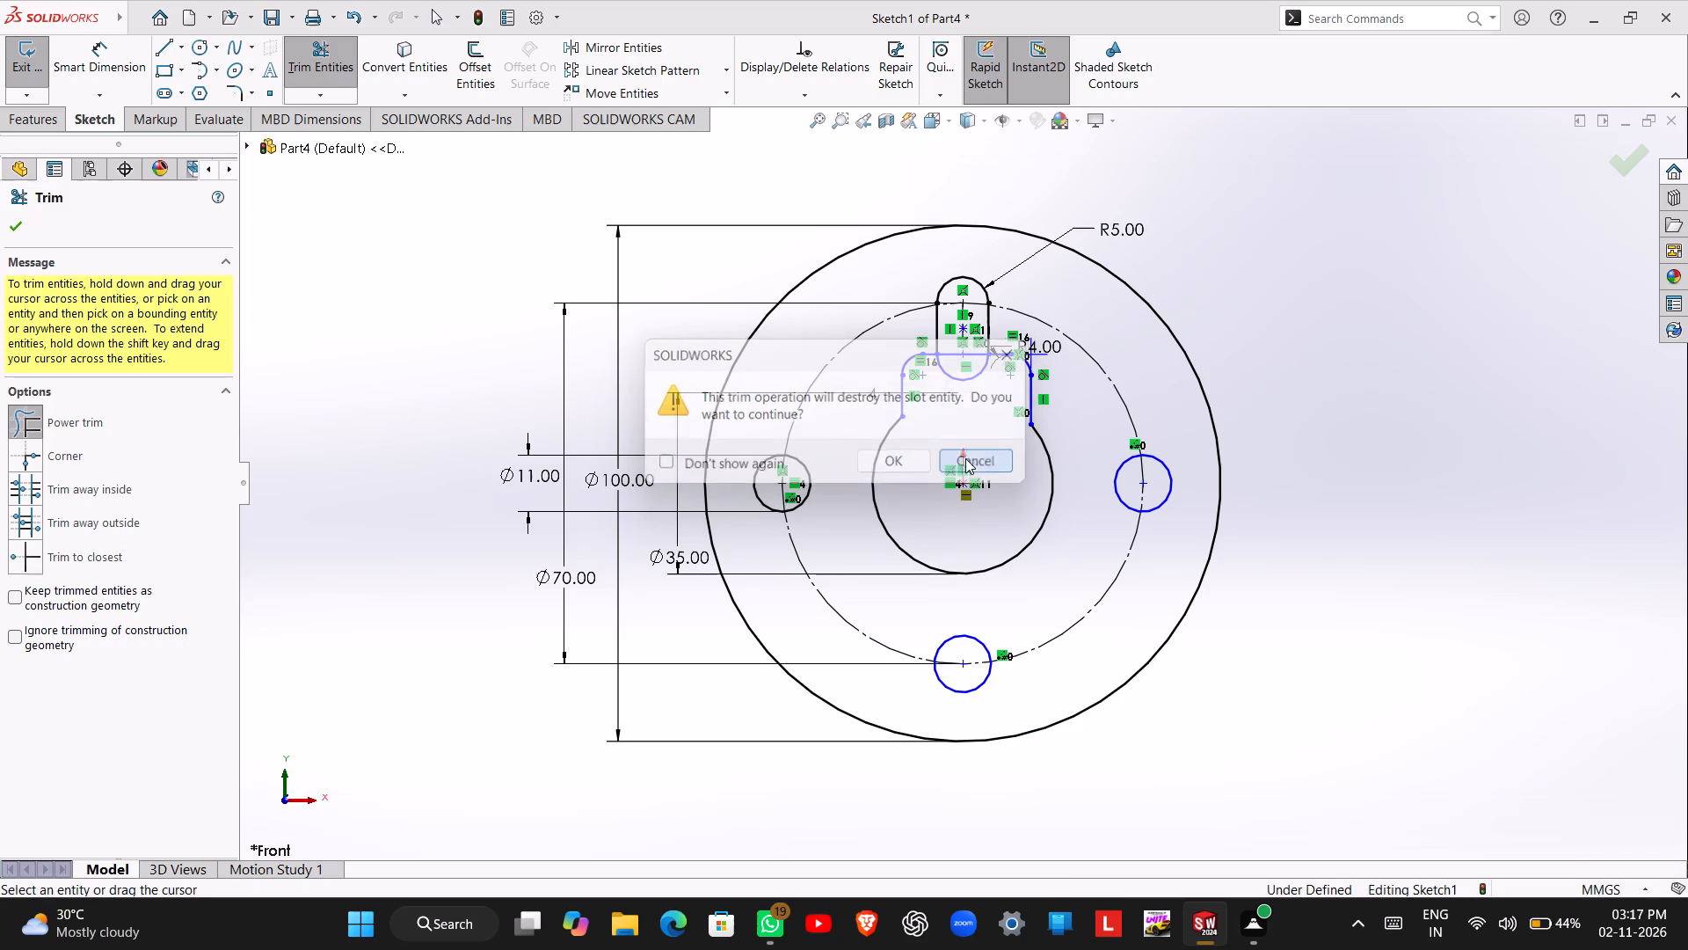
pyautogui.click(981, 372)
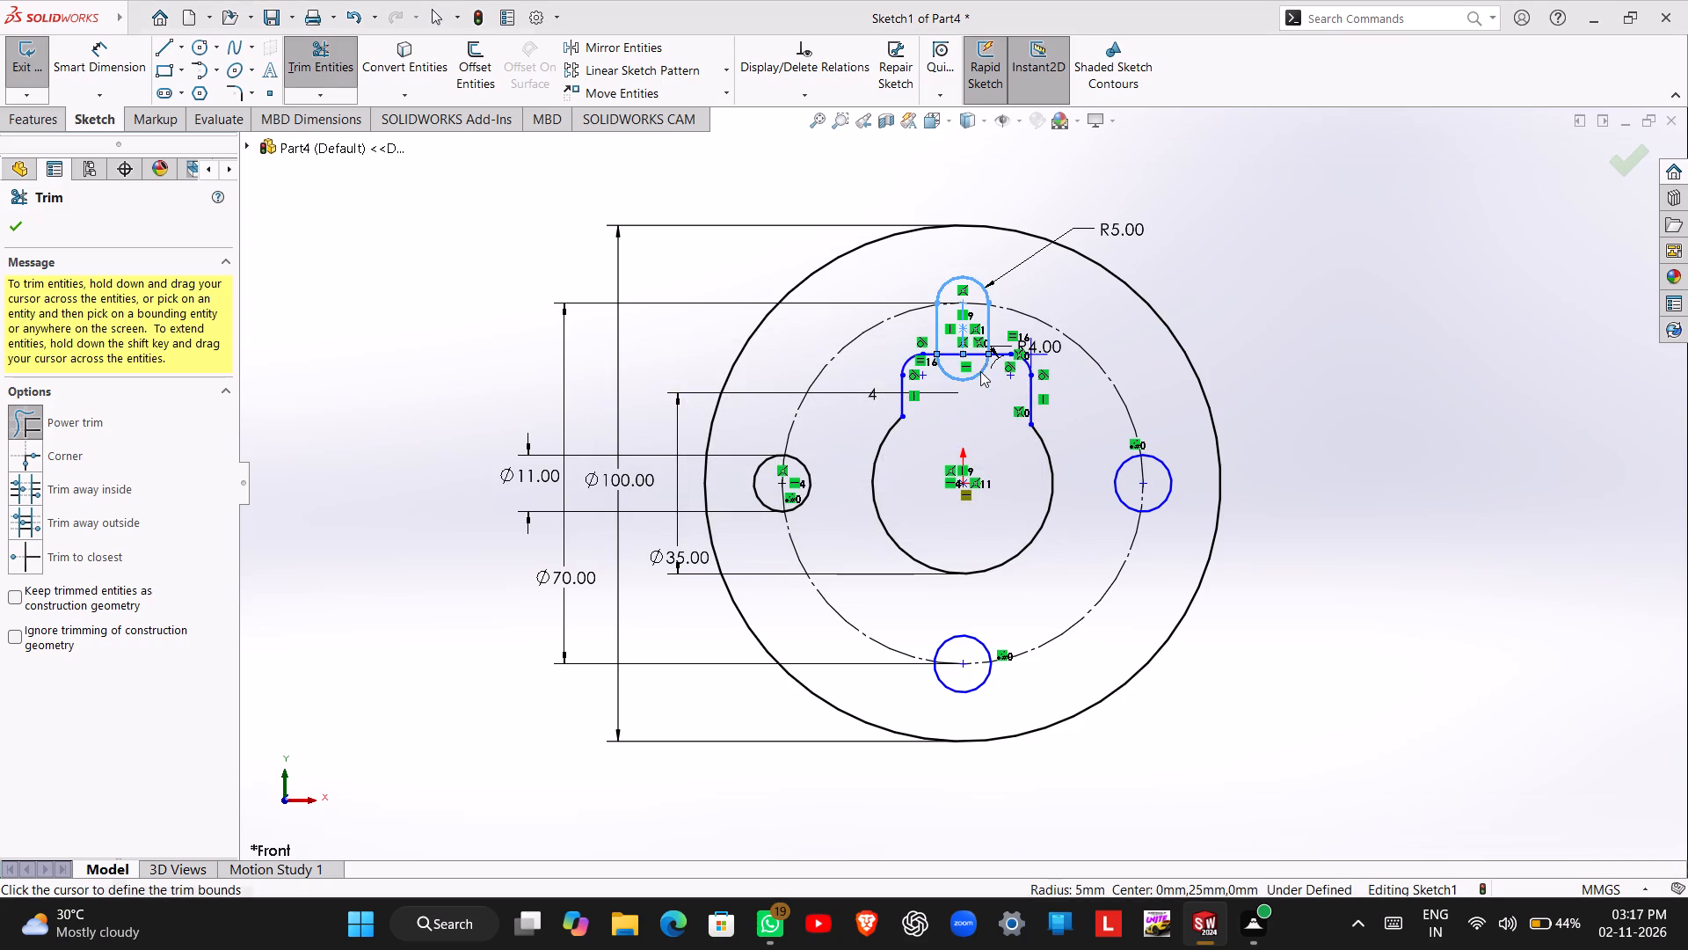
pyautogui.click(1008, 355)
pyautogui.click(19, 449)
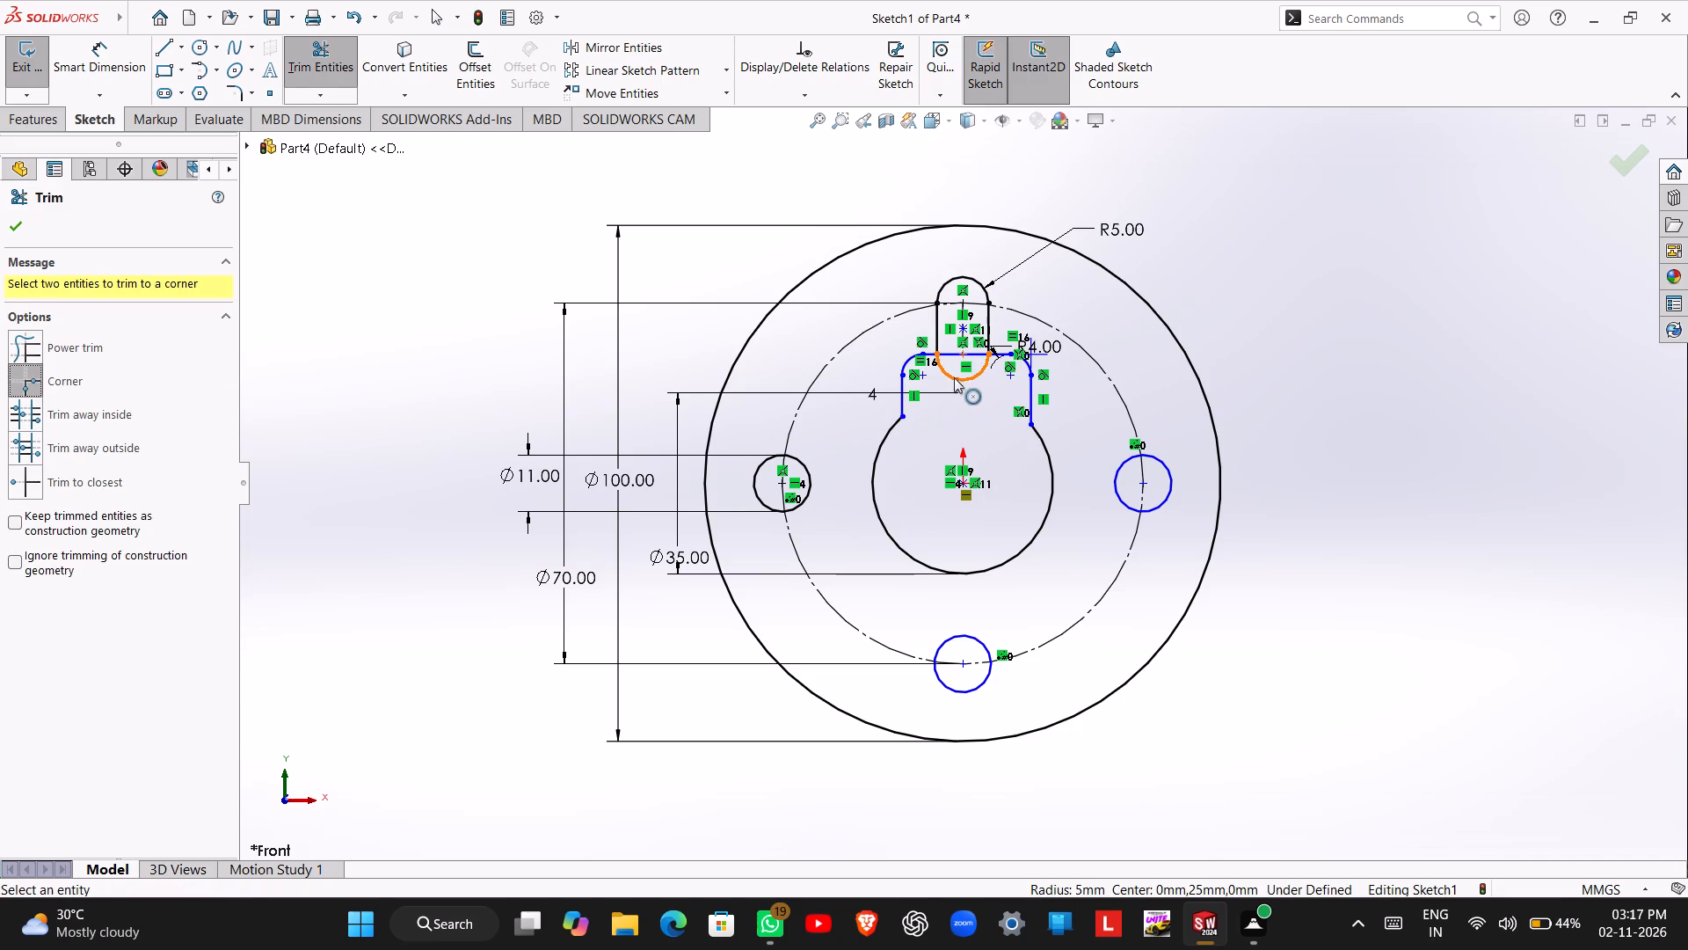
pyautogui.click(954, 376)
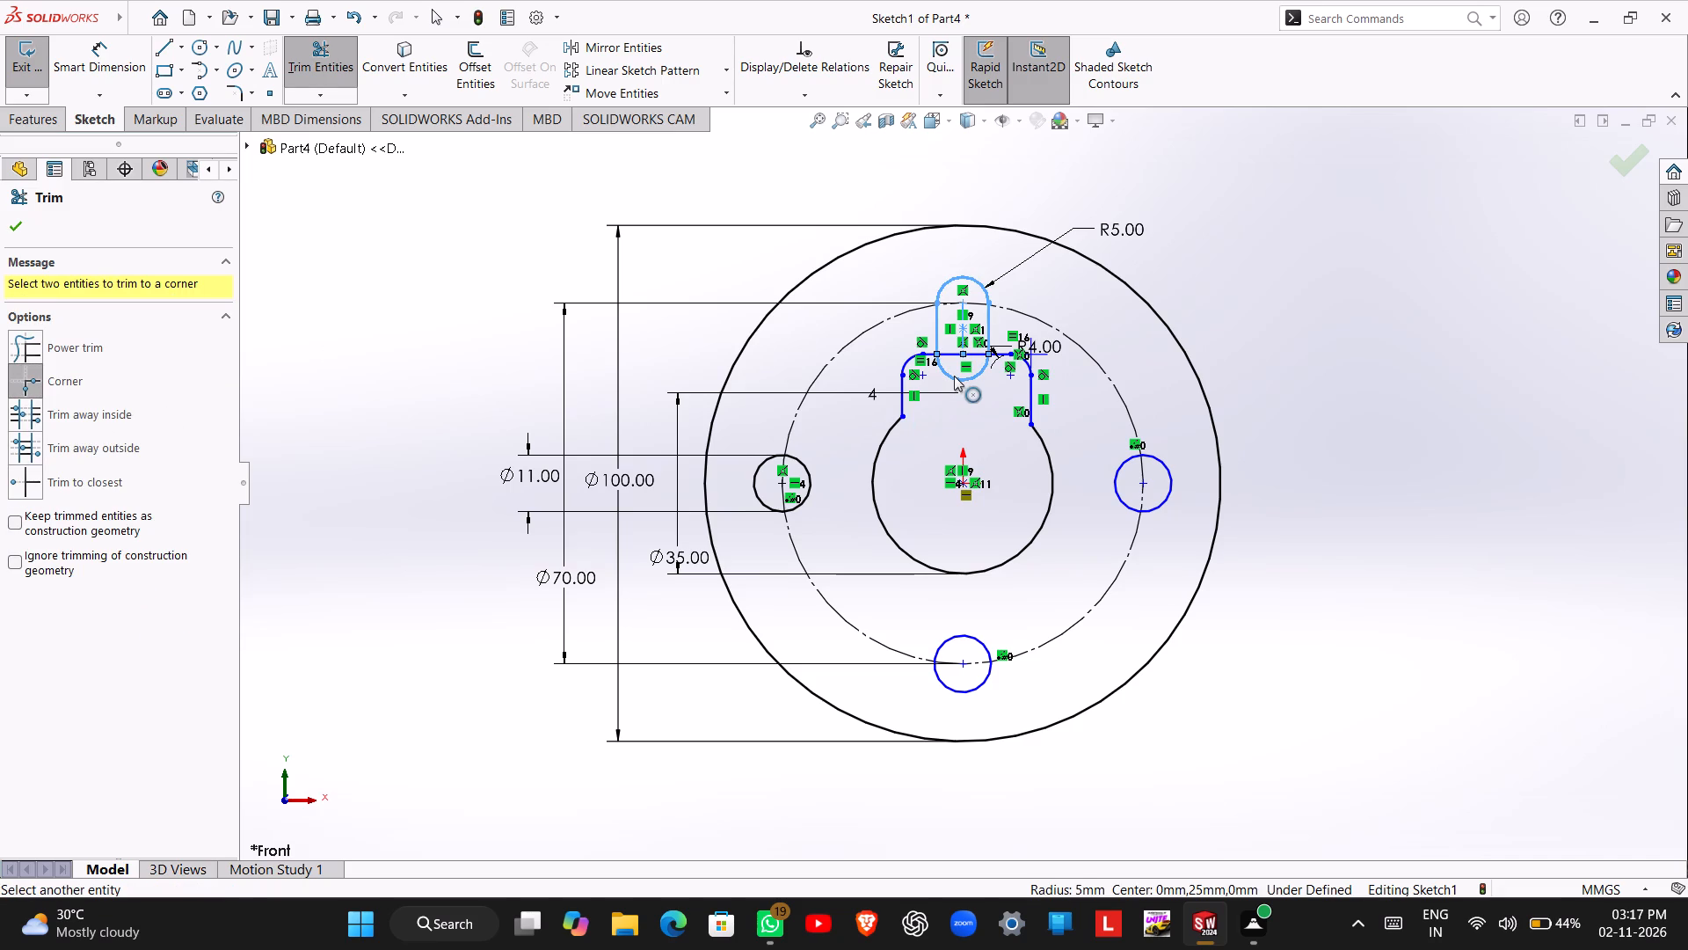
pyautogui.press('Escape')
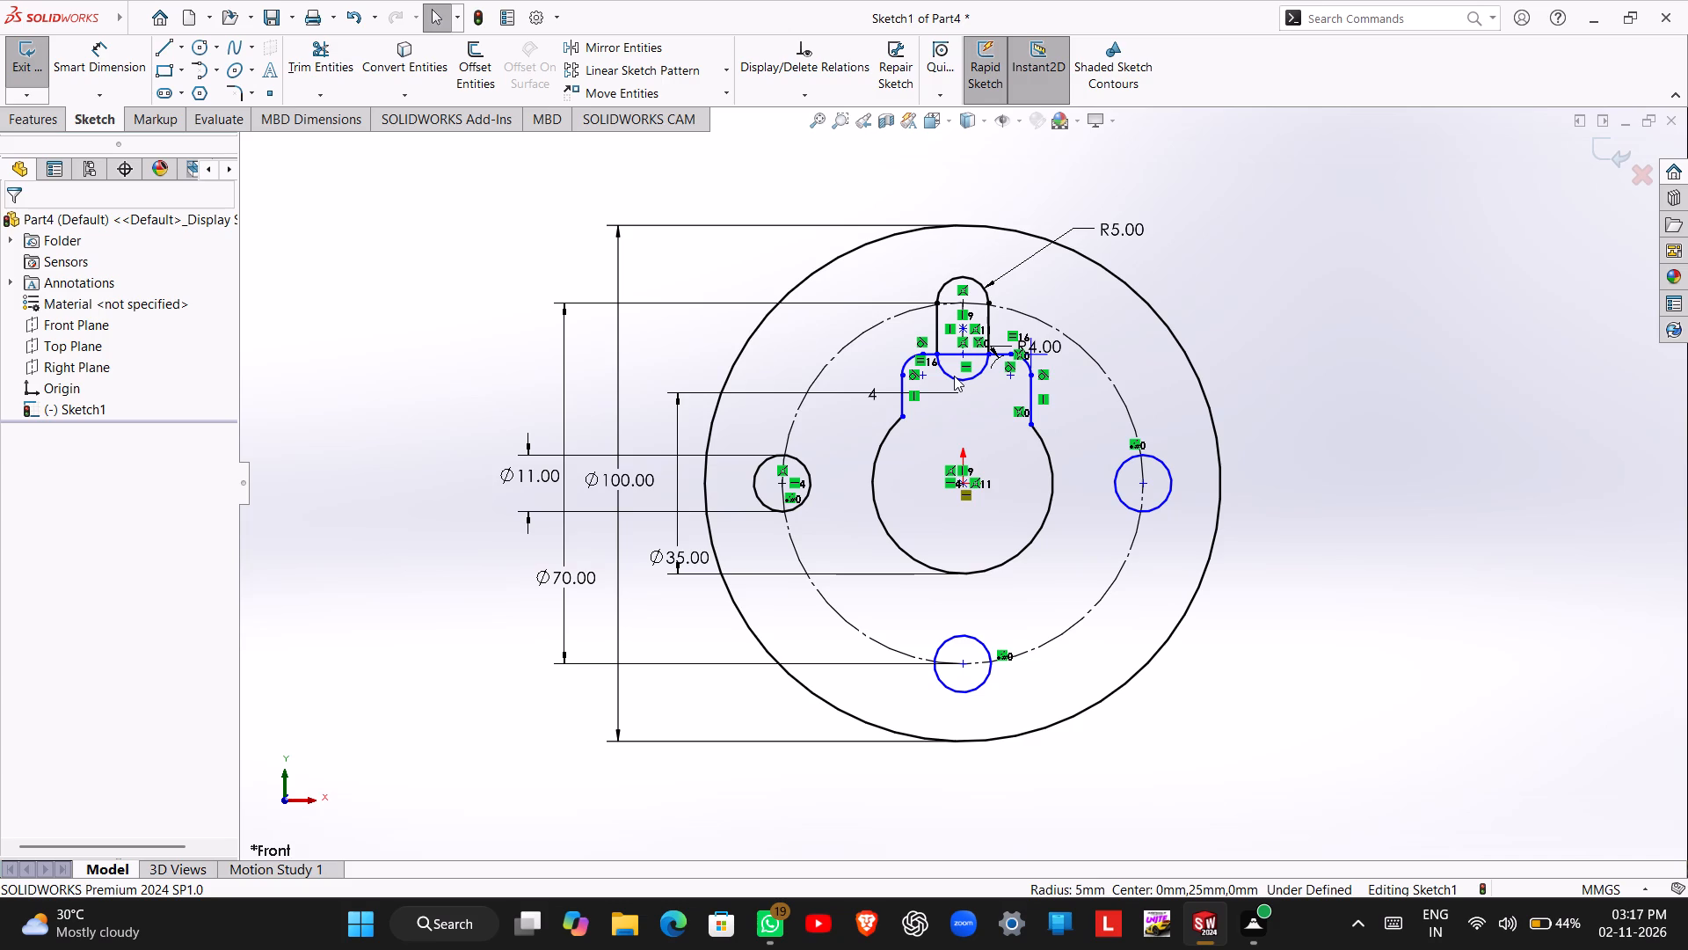
# Trim the slot's lower arc and the rectangle's upper edge between the slot's sides with Power trim, allowing the slot entity's destruction.
pyautogui.click(302, 68)
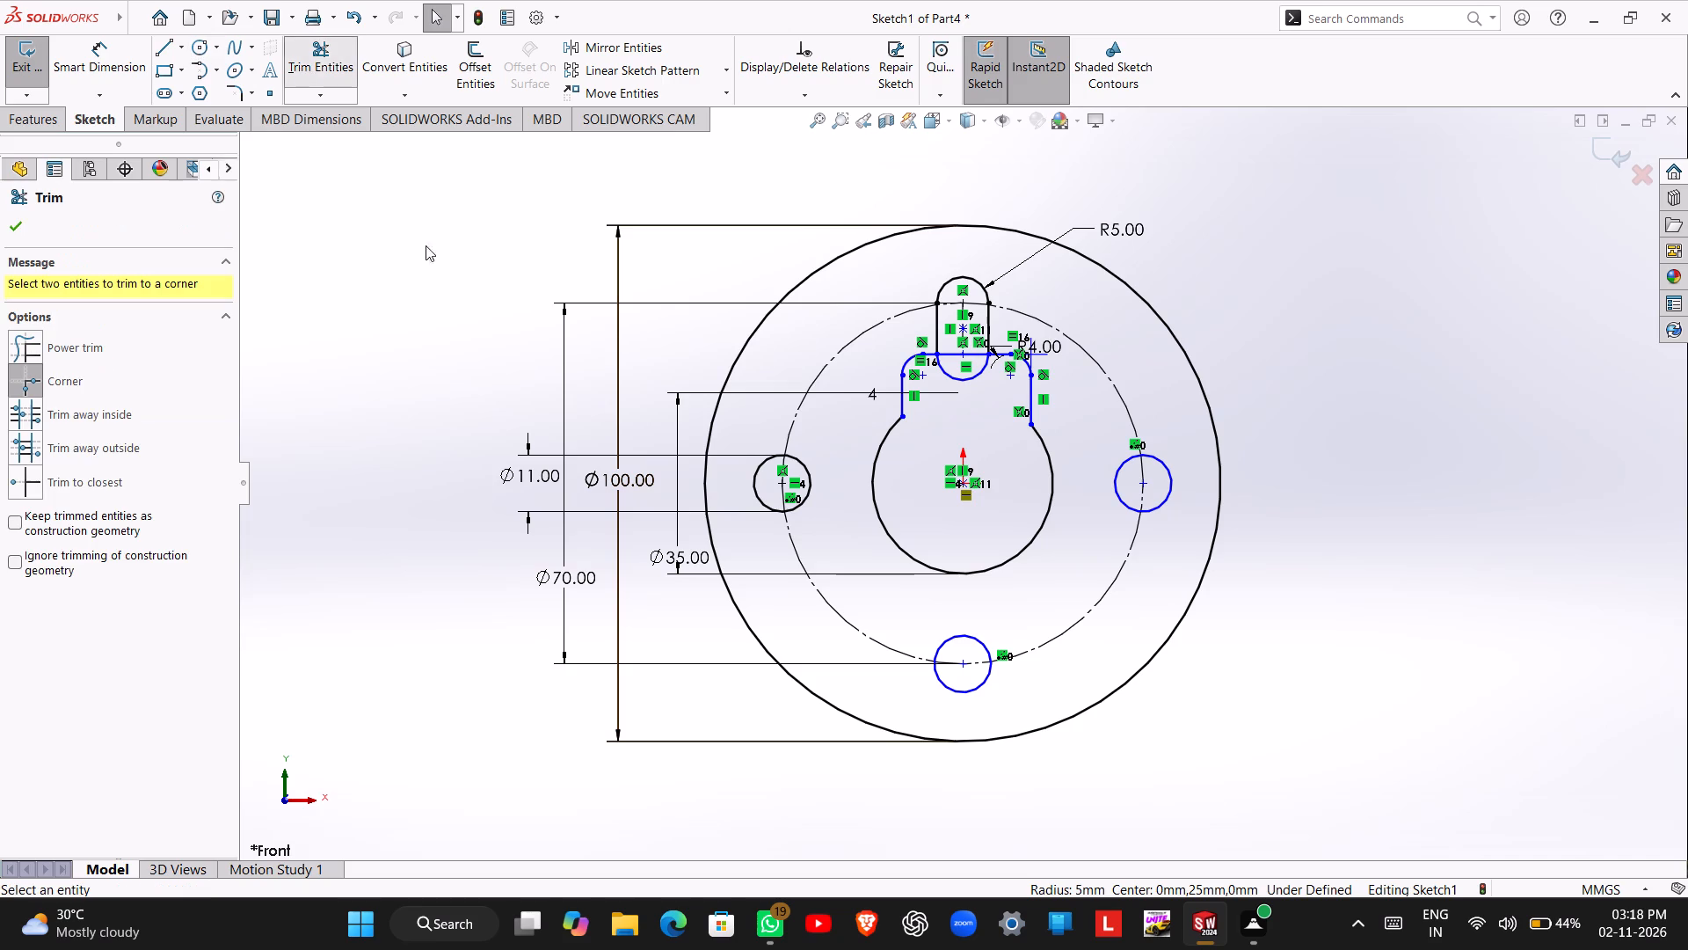
pyautogui.moveTo(939, 404); pyautogui.dragTo(965, 369)
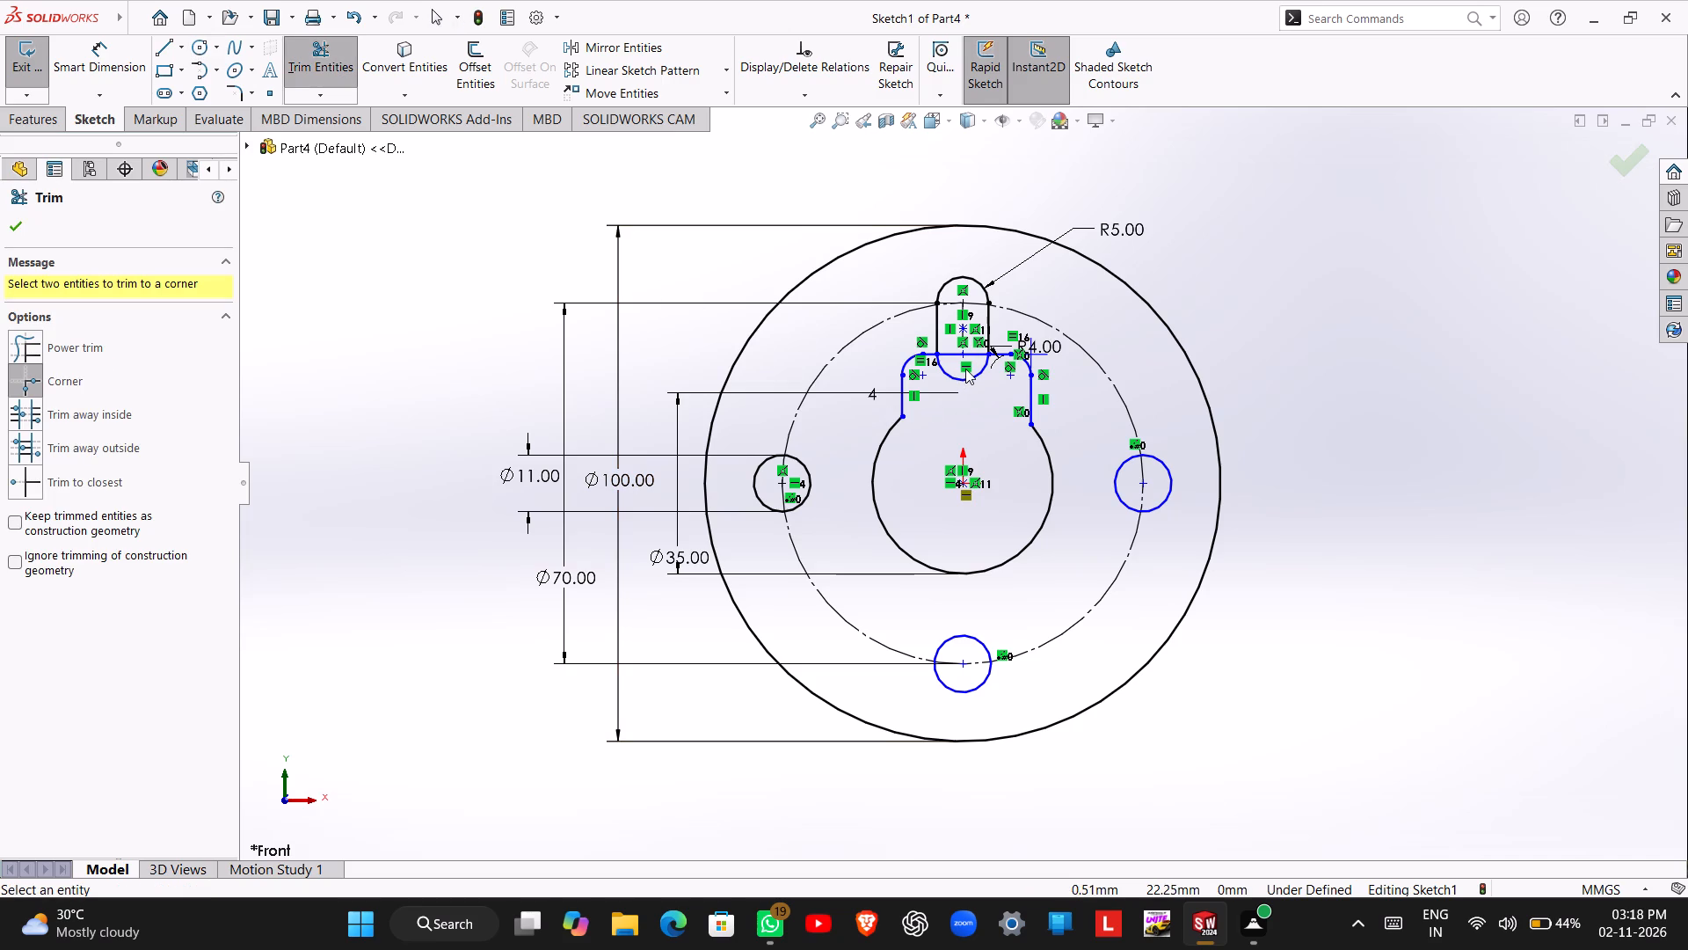
pyautogui.moveTo(965, 369); pyautogui.dragTo(971, 384)
pyautogui.moveTo(972, 410); pyautogui.dragTo(972, 370)
pyautogui.click(31, 342)
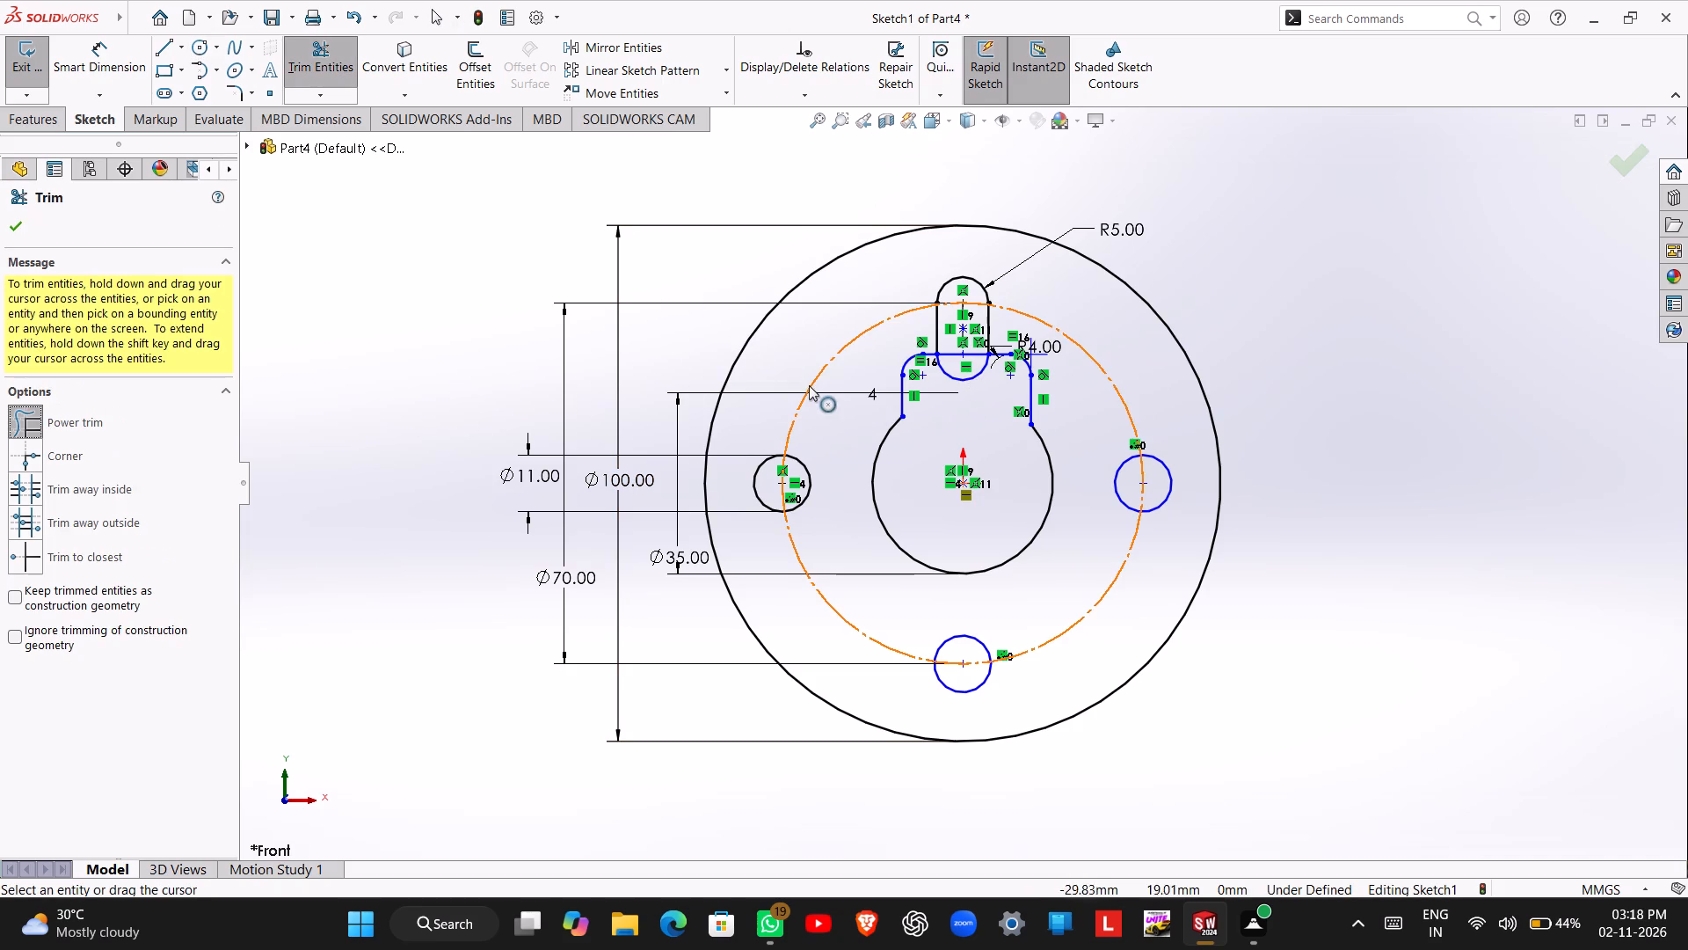
pyautogui.moveTo(984, 405); pyautogui.dragTo(965, 373)
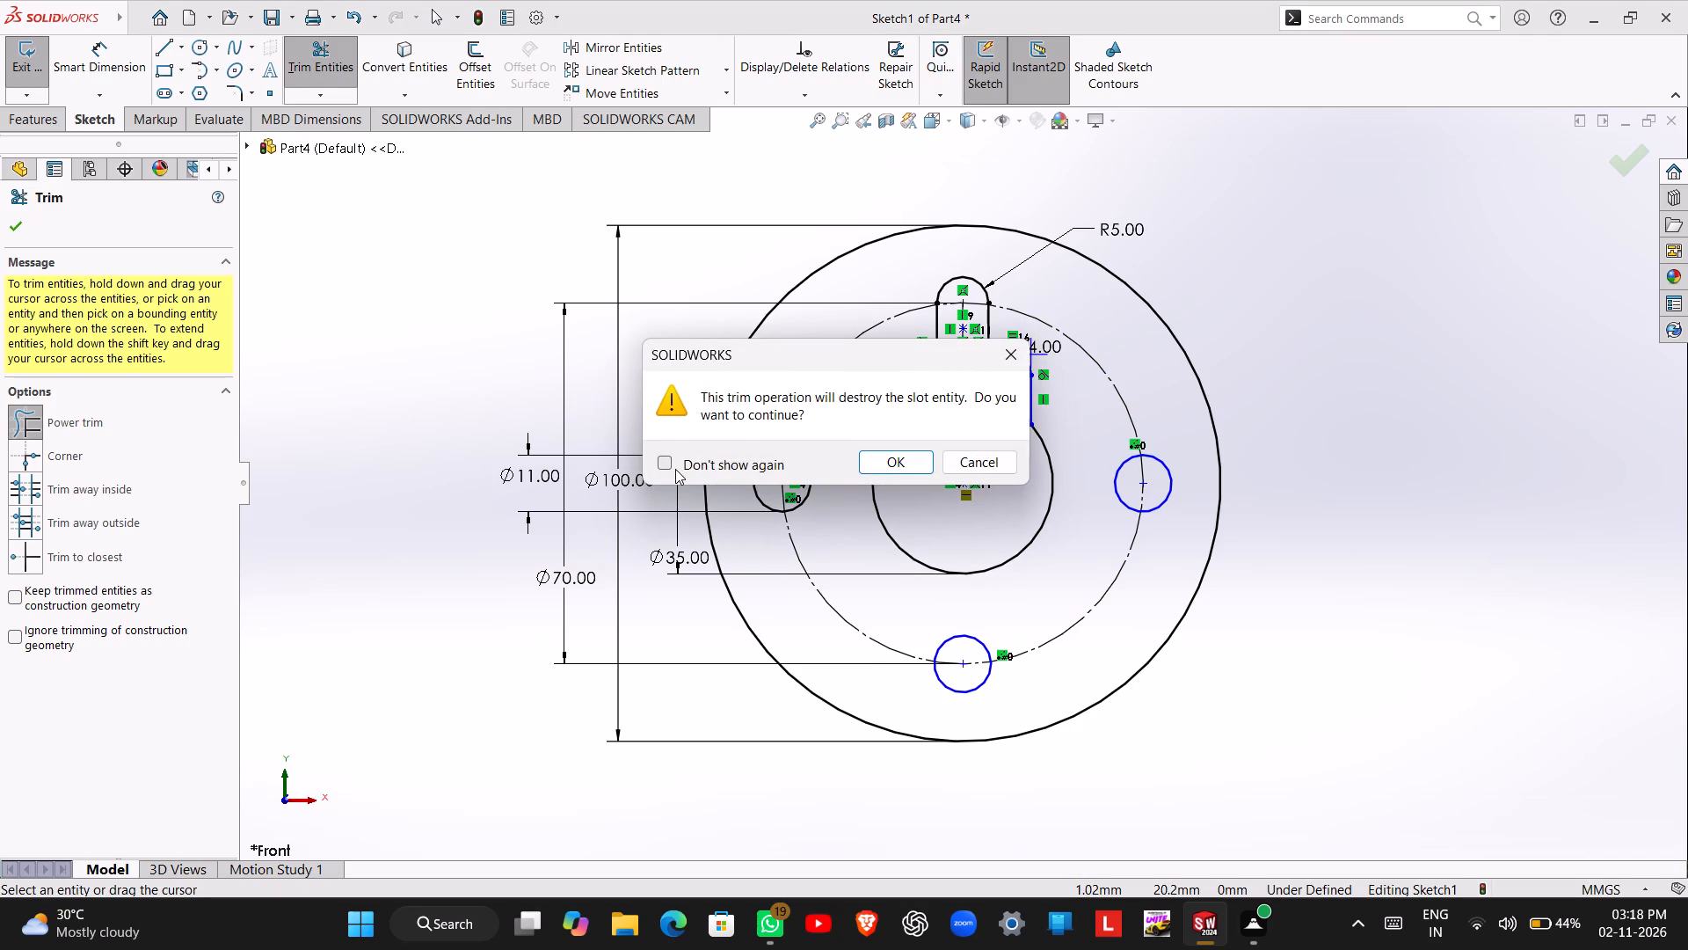
pyautogui.click(879, 461)
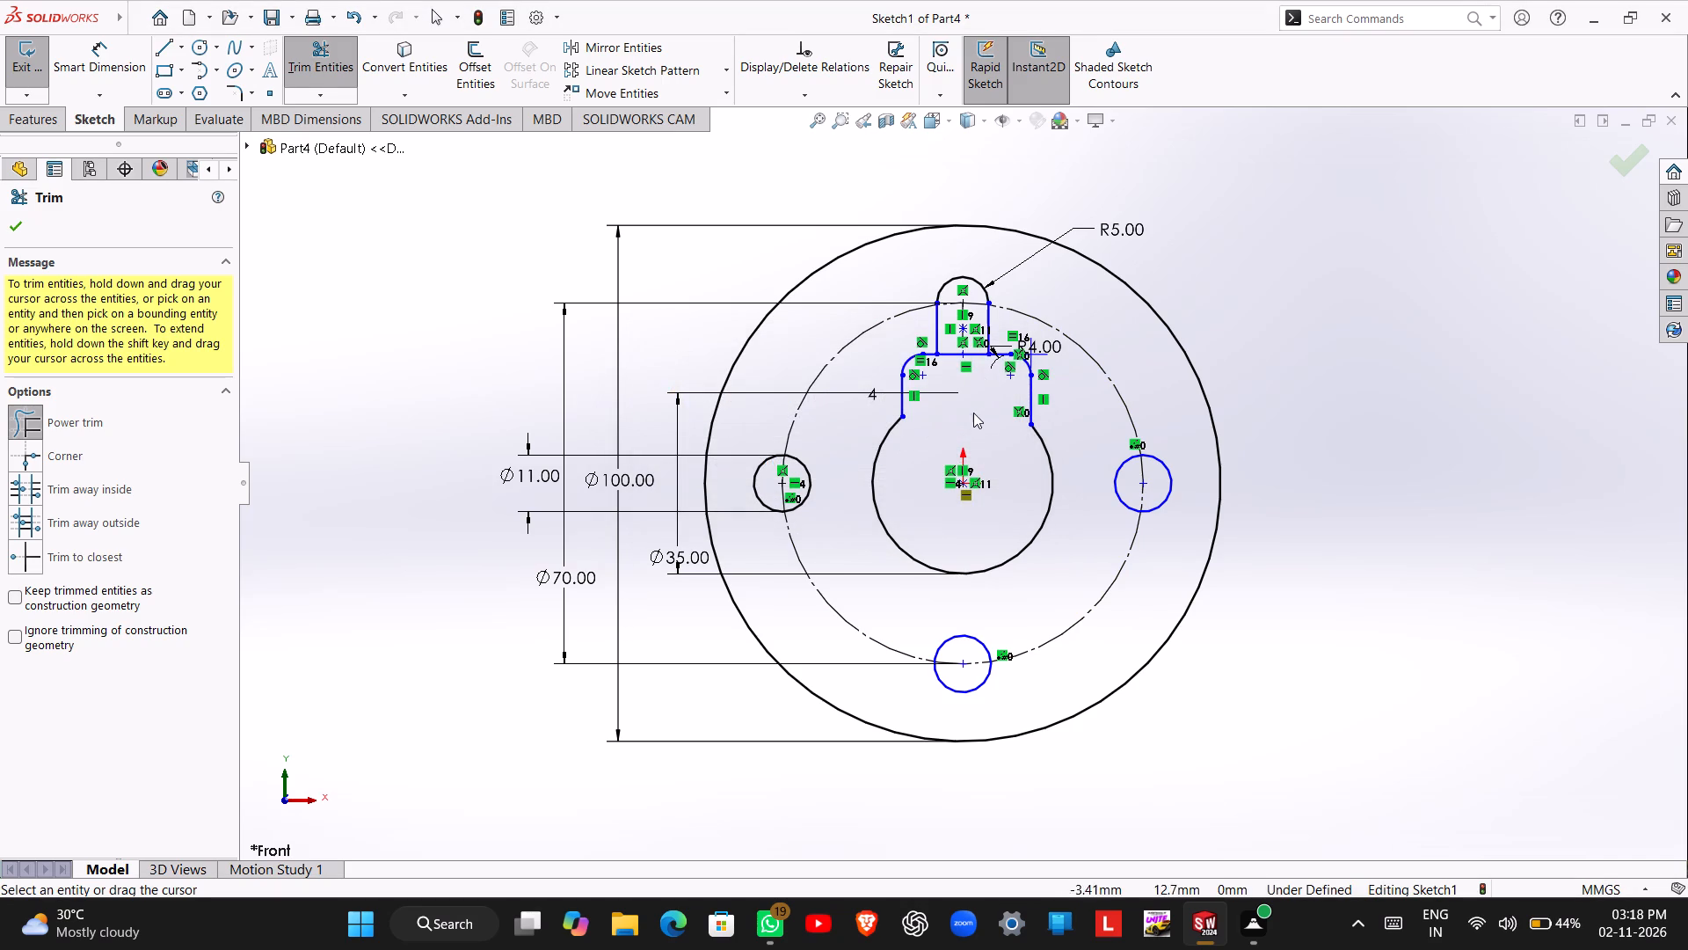
pyautogui.moveTo(975, 401); pyautogui.dragTo(951, 343)
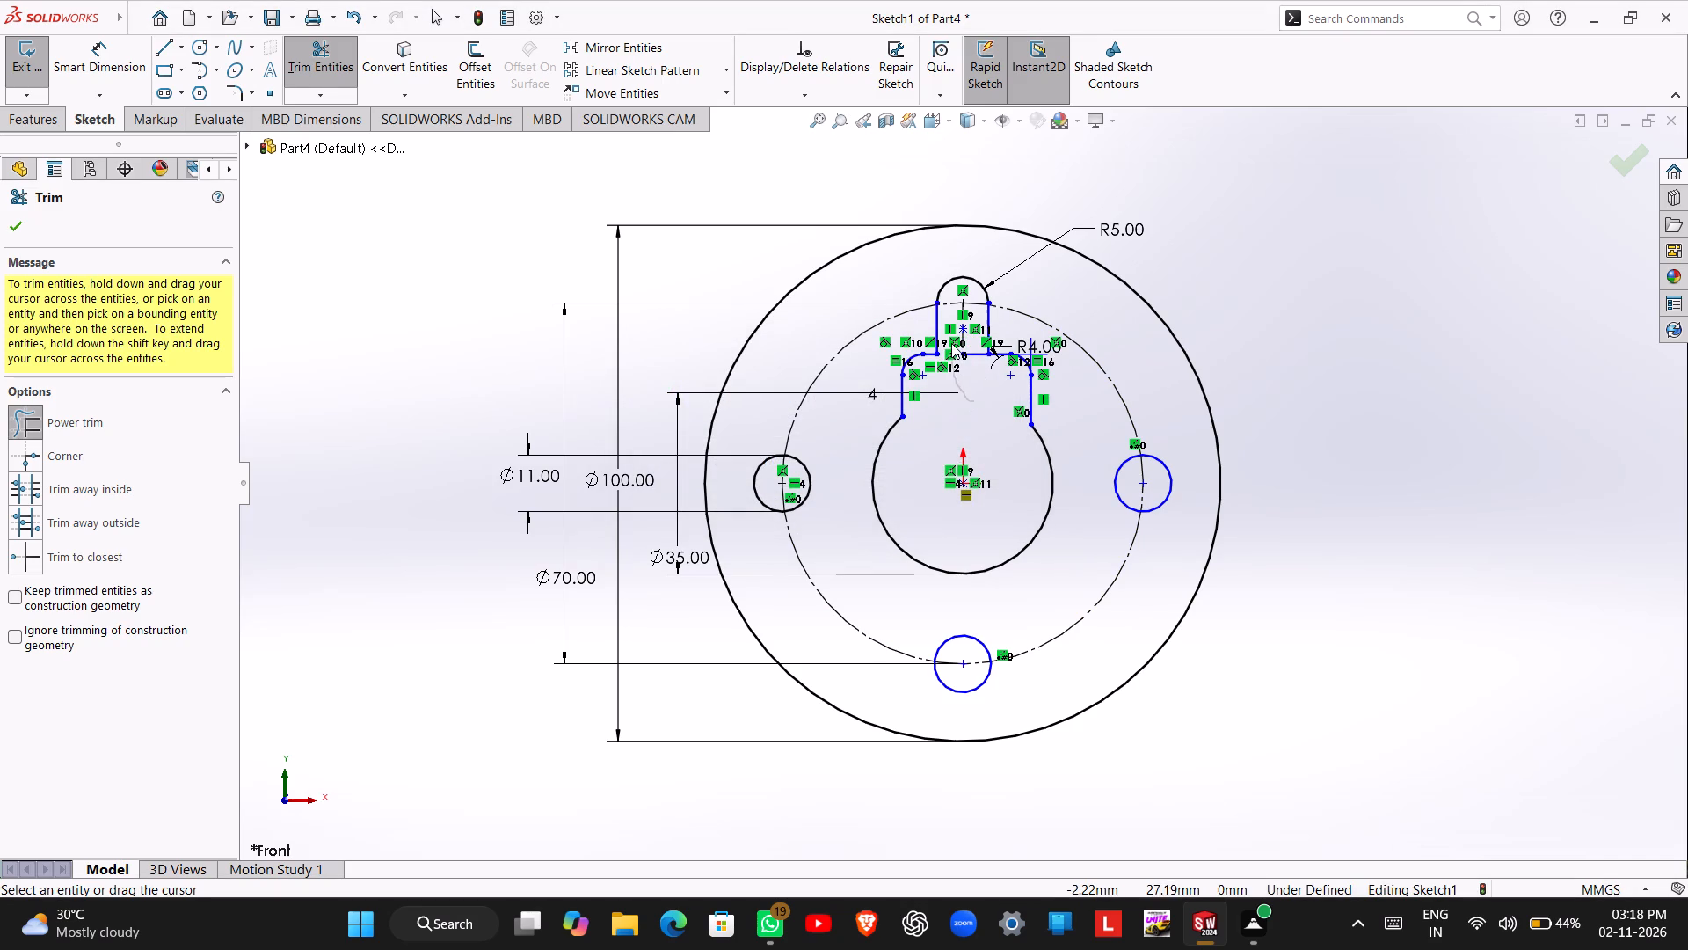
pyautogui.moveTo(951, 343); pyautogui.dragTo(991, 398)
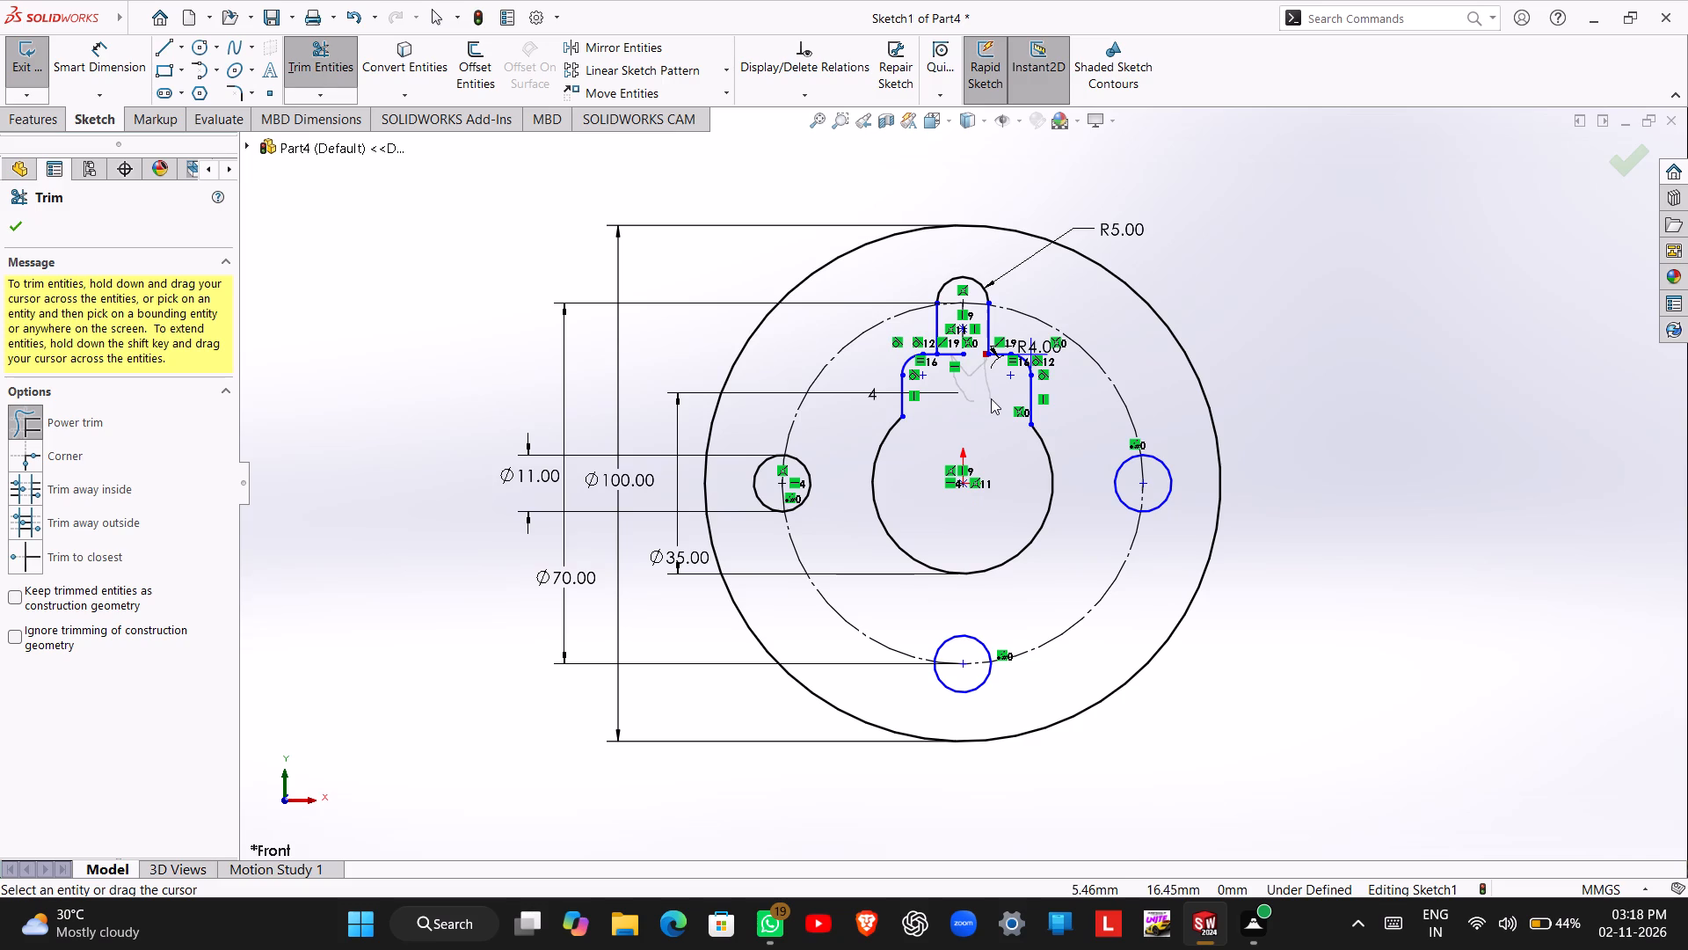
pyautogui.moveTo(991, 398); pyautogui.dragTo(955, 347)
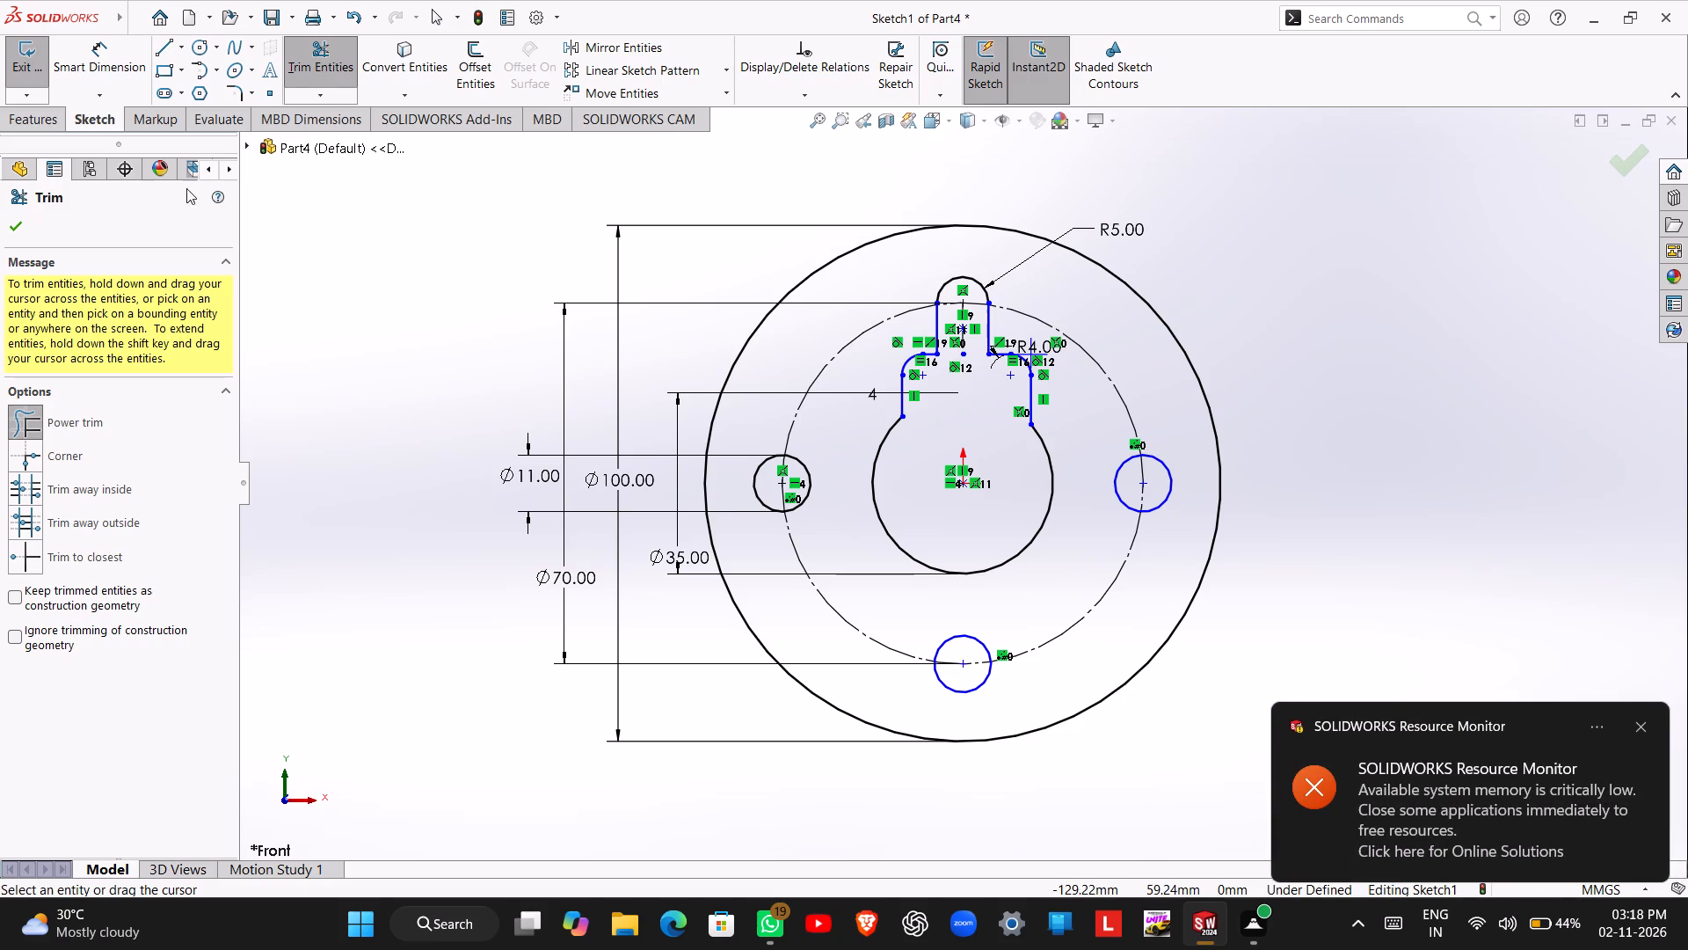
pyautogui.click(14, 219)
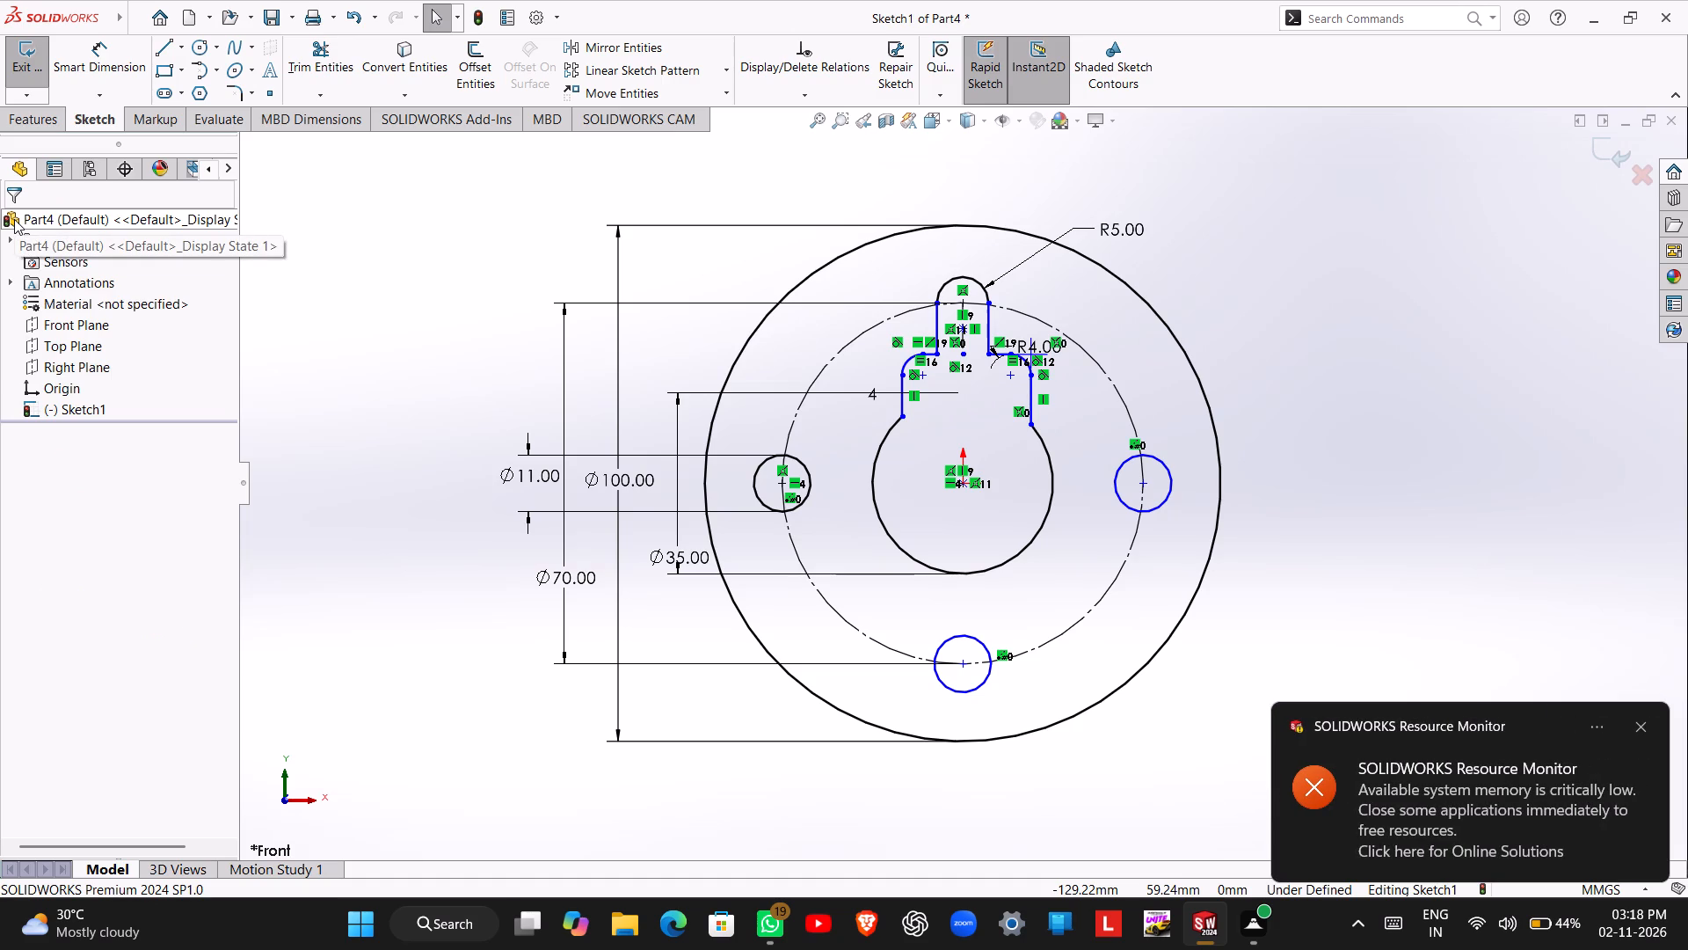
# Exit the sketch and extrude it as a boss with a Mid Plane depth of 15 mm.
pyautogui.click(43, 61)
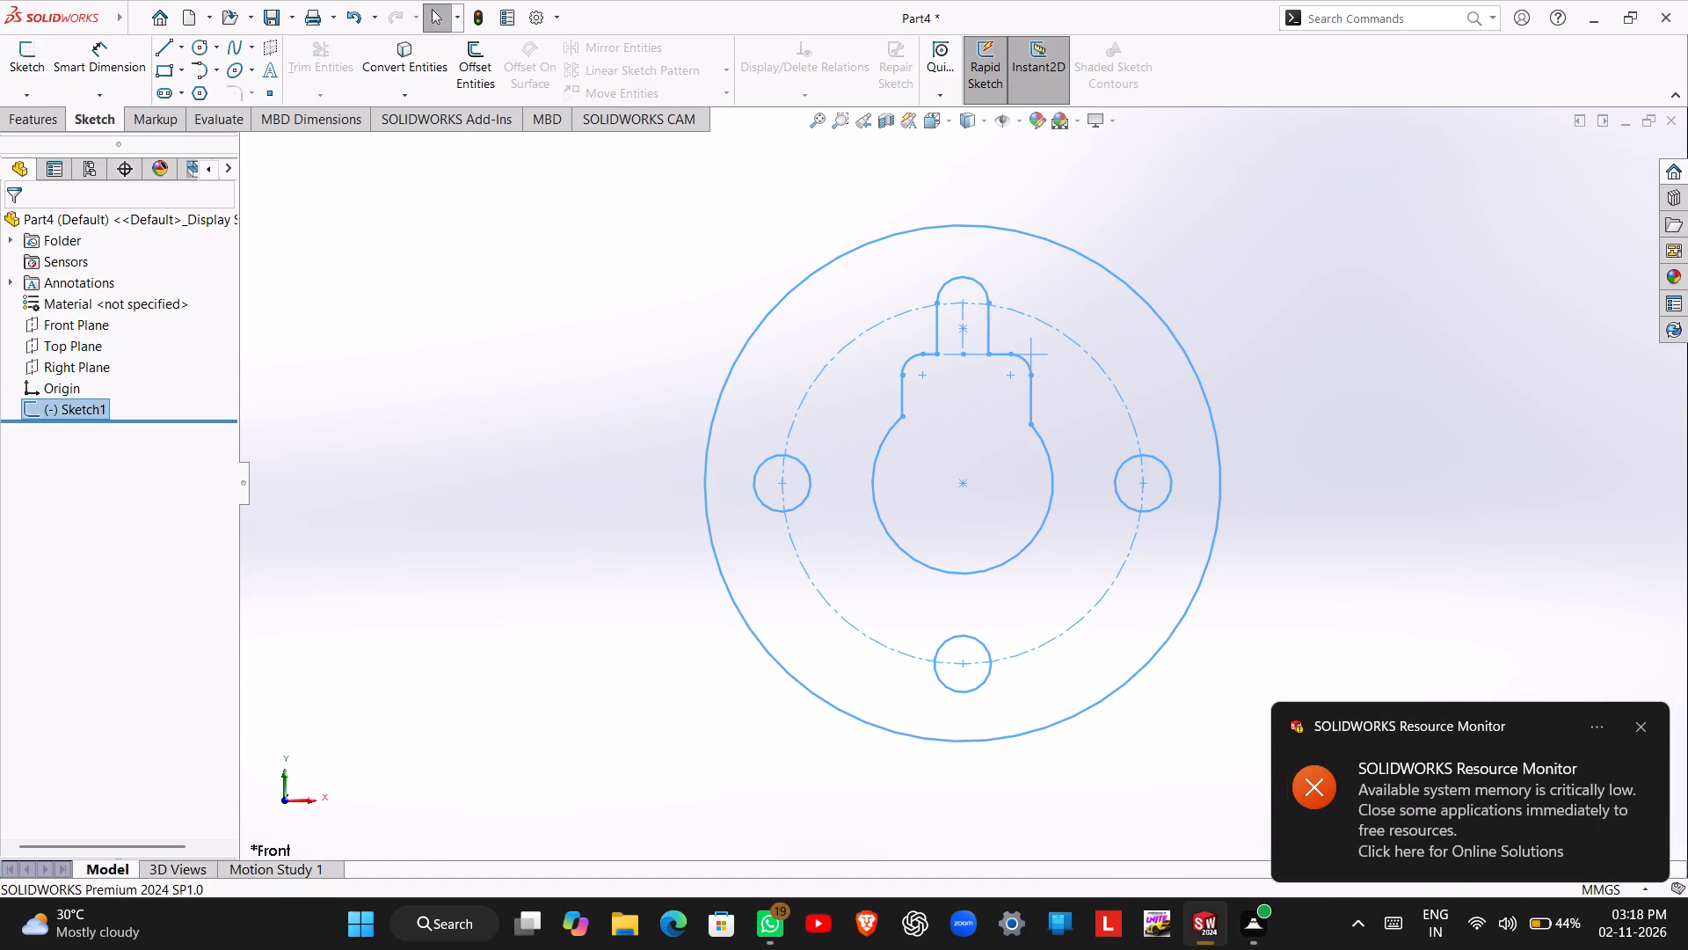
pyautogui.click(44, 123)
pyautogui.click(65, 73)
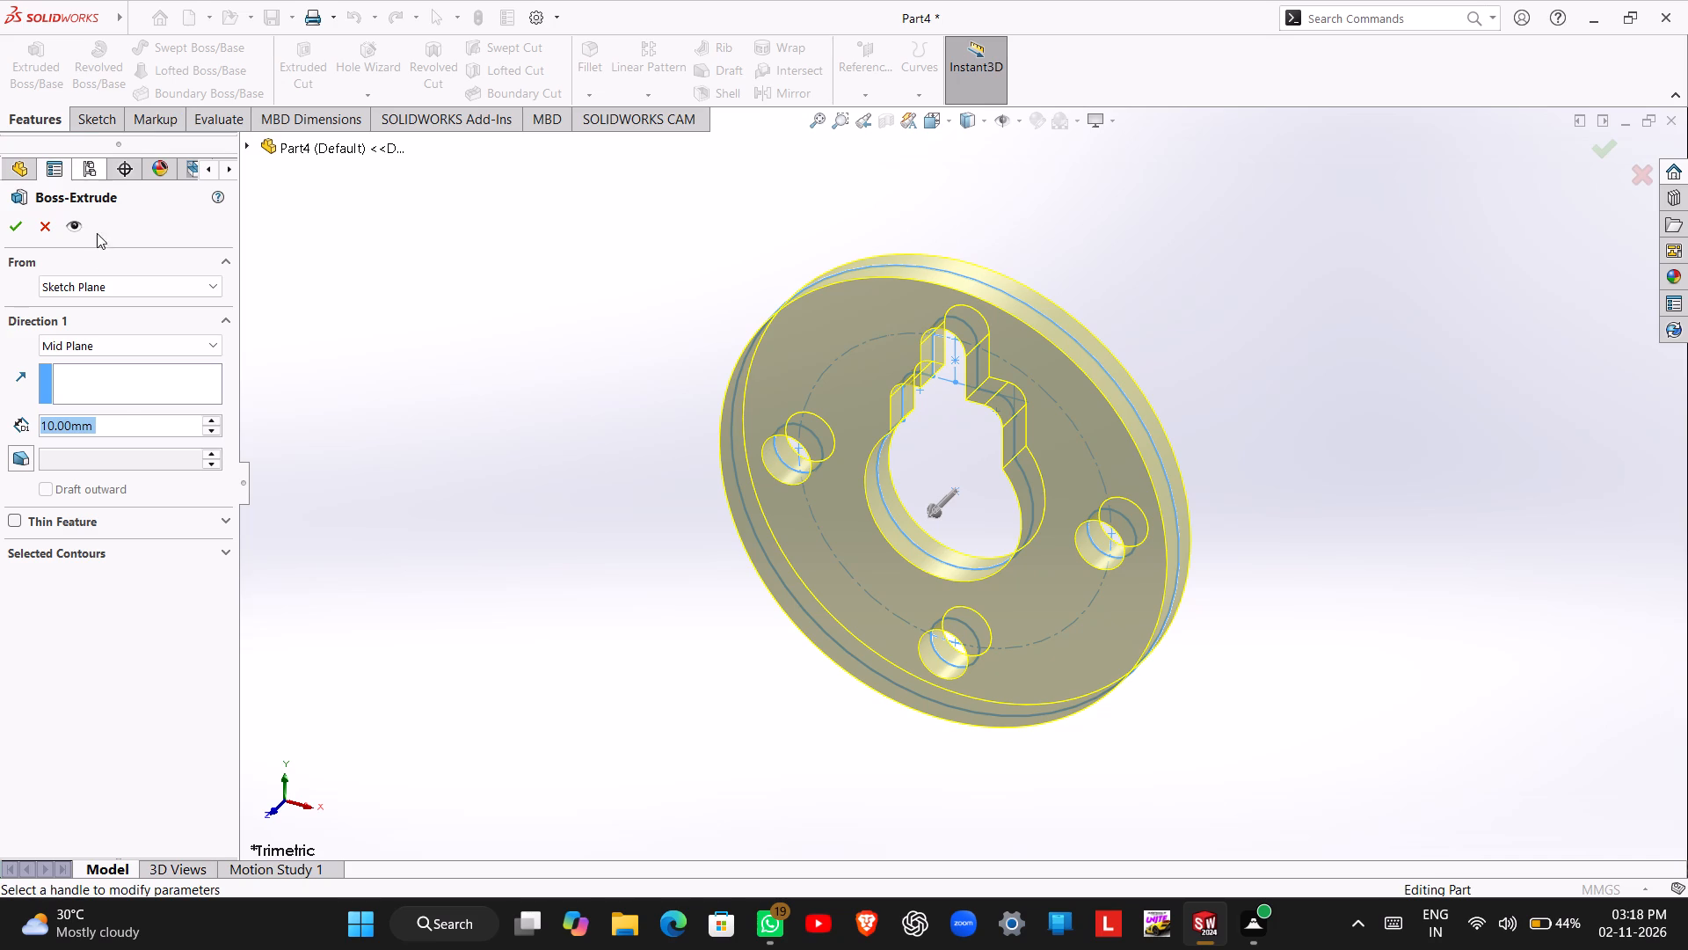
pyautogui.write('15')
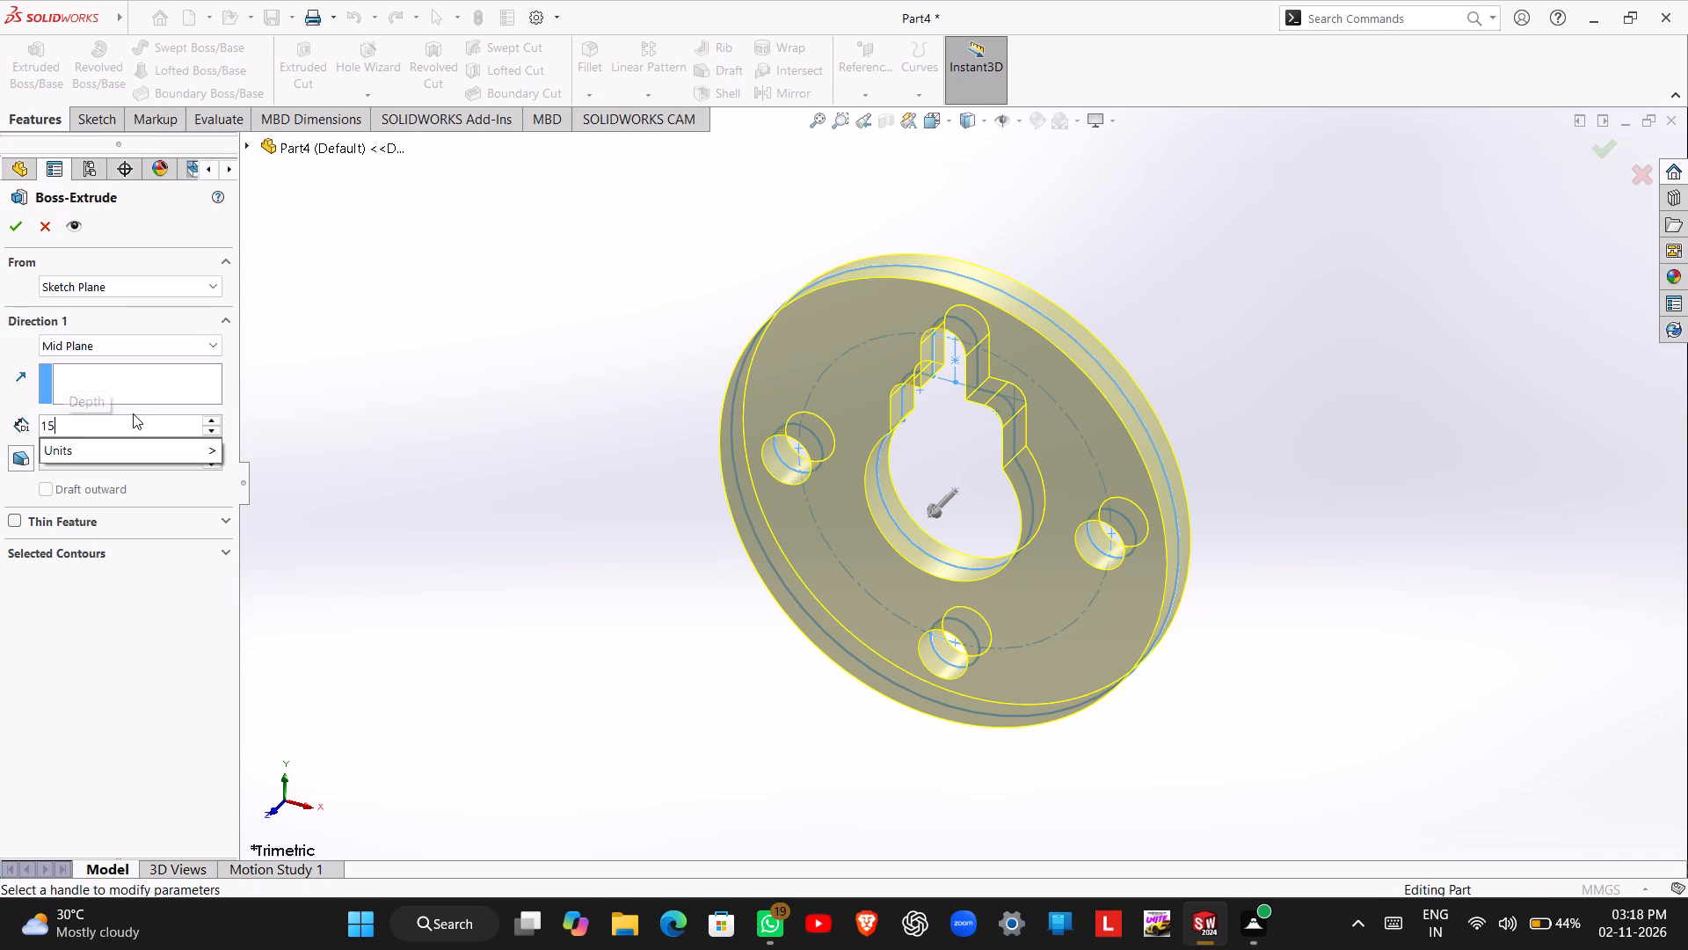
pyautogui.press('Return')
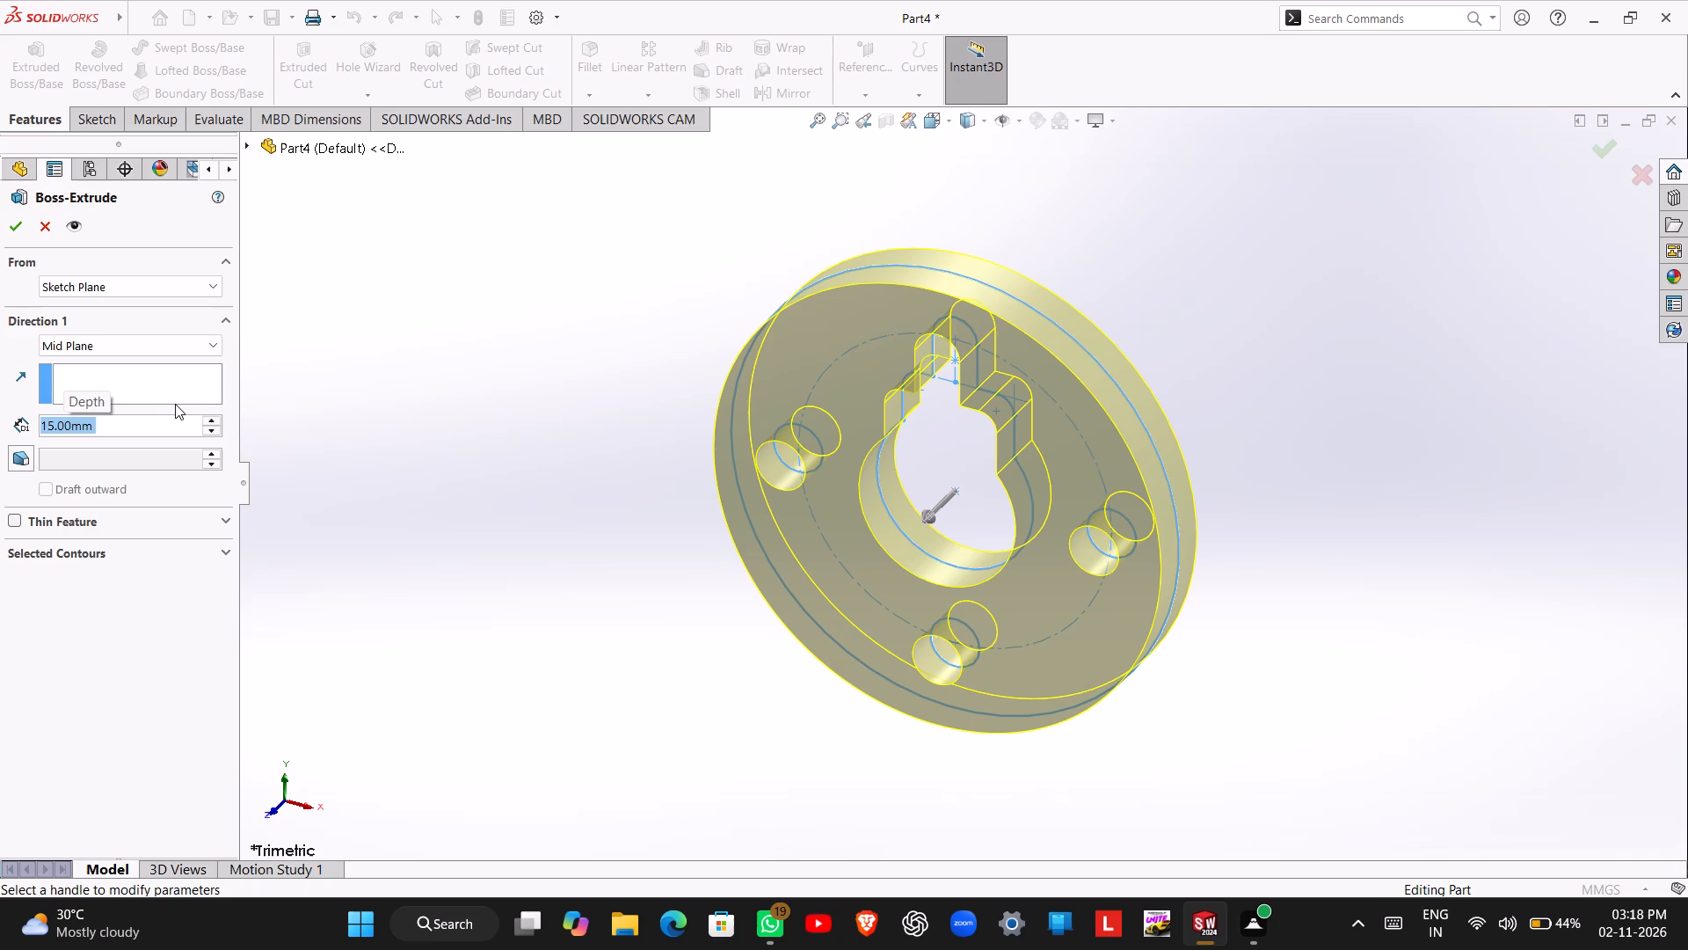
pyautogui.click(9, 218)
pyautogui.moveTo(837, 504); pyautogui.dragTo(893, 448, button='middle')
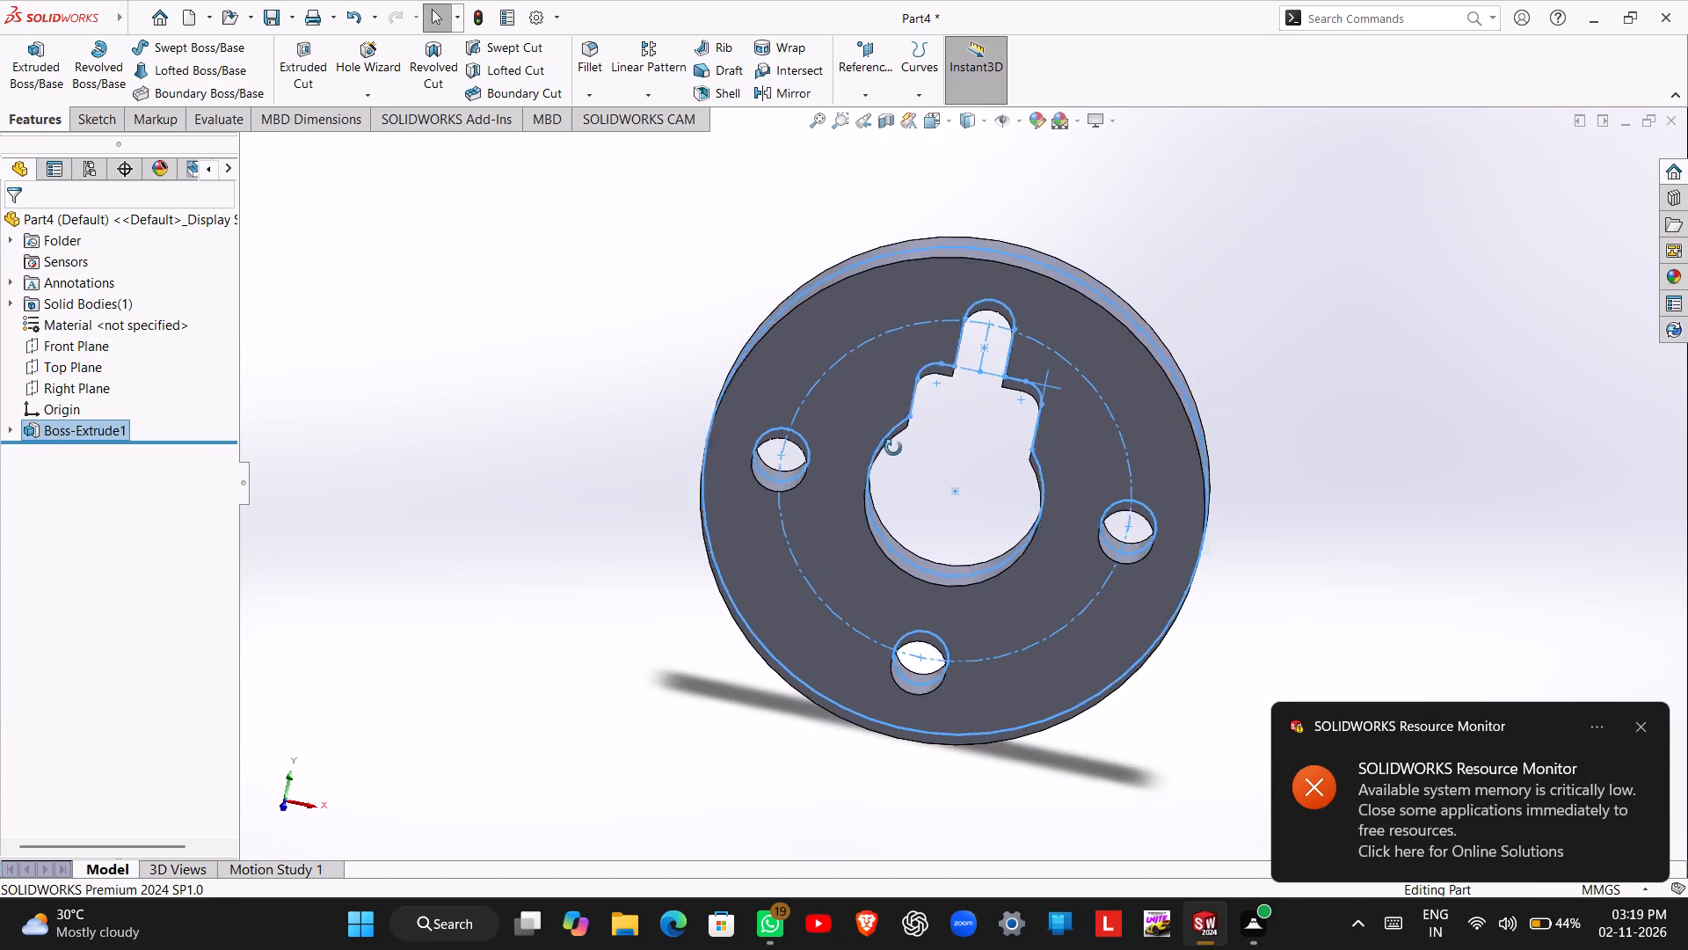
pyautogui.moveTo(893, 448); pyautogui.dragTo(899, 435, button='middle')
pyautogui.click(476, 442)
# Sketch two origin-centred circles on the disc's front face: one matching the central opening at 17.5 mm radius, one about 9.6 mm radius.
pyautogui.click(823, 381)
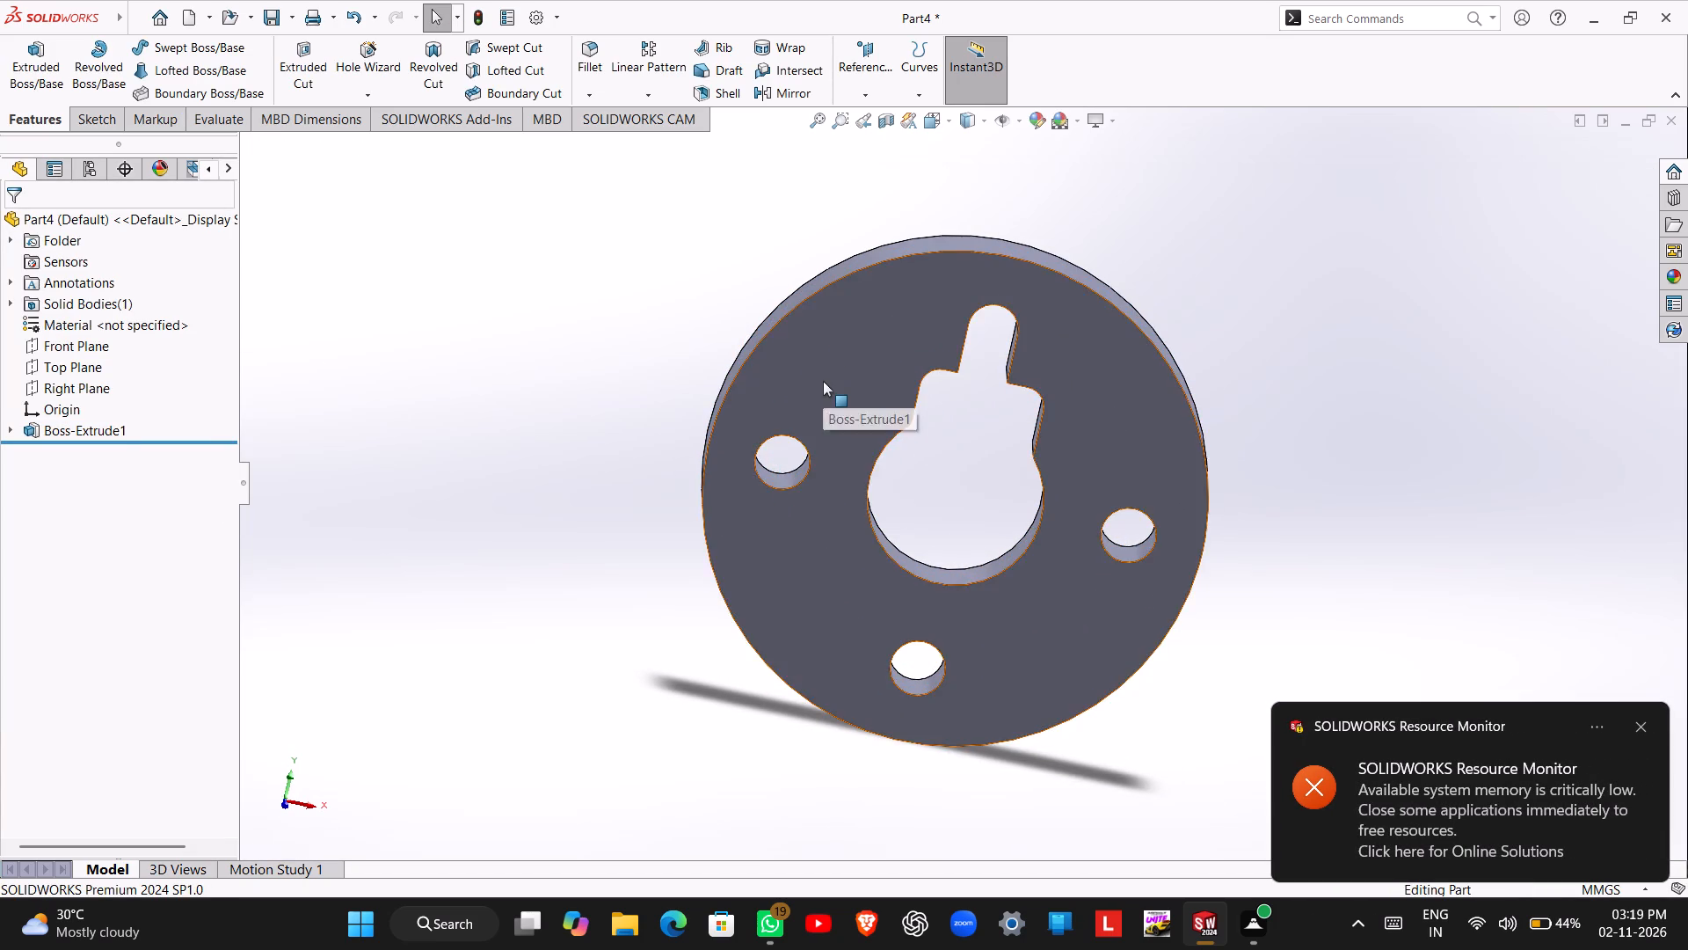
pyautogui.click(899, 329)
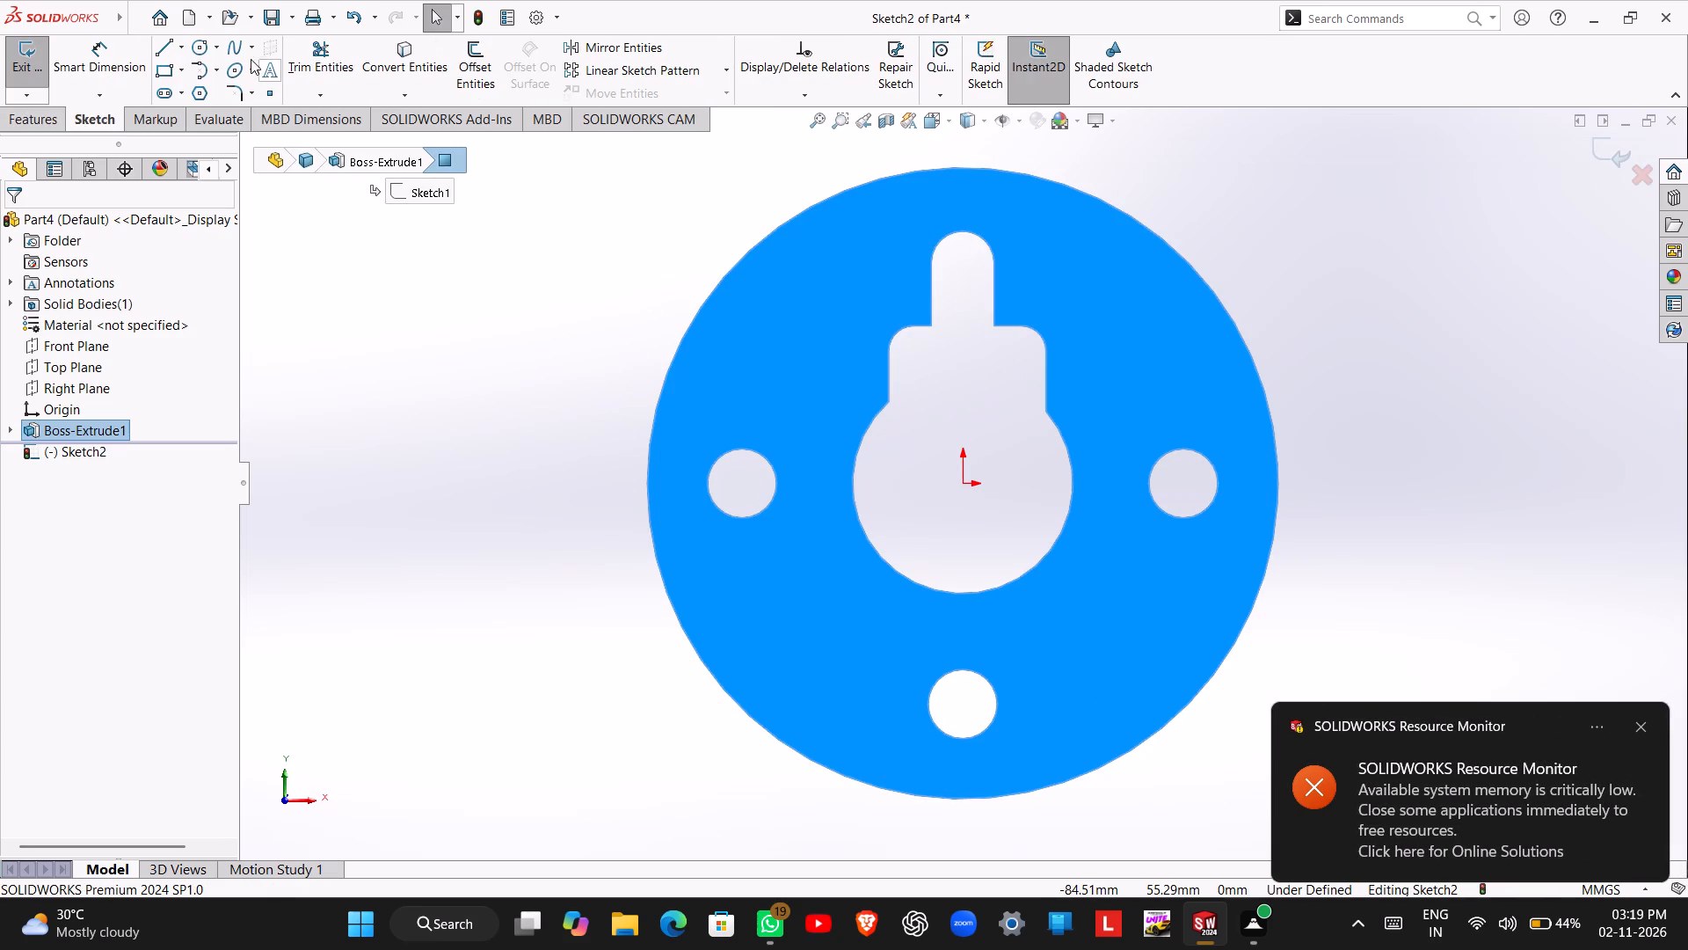
pyautogui.click(200, 47)
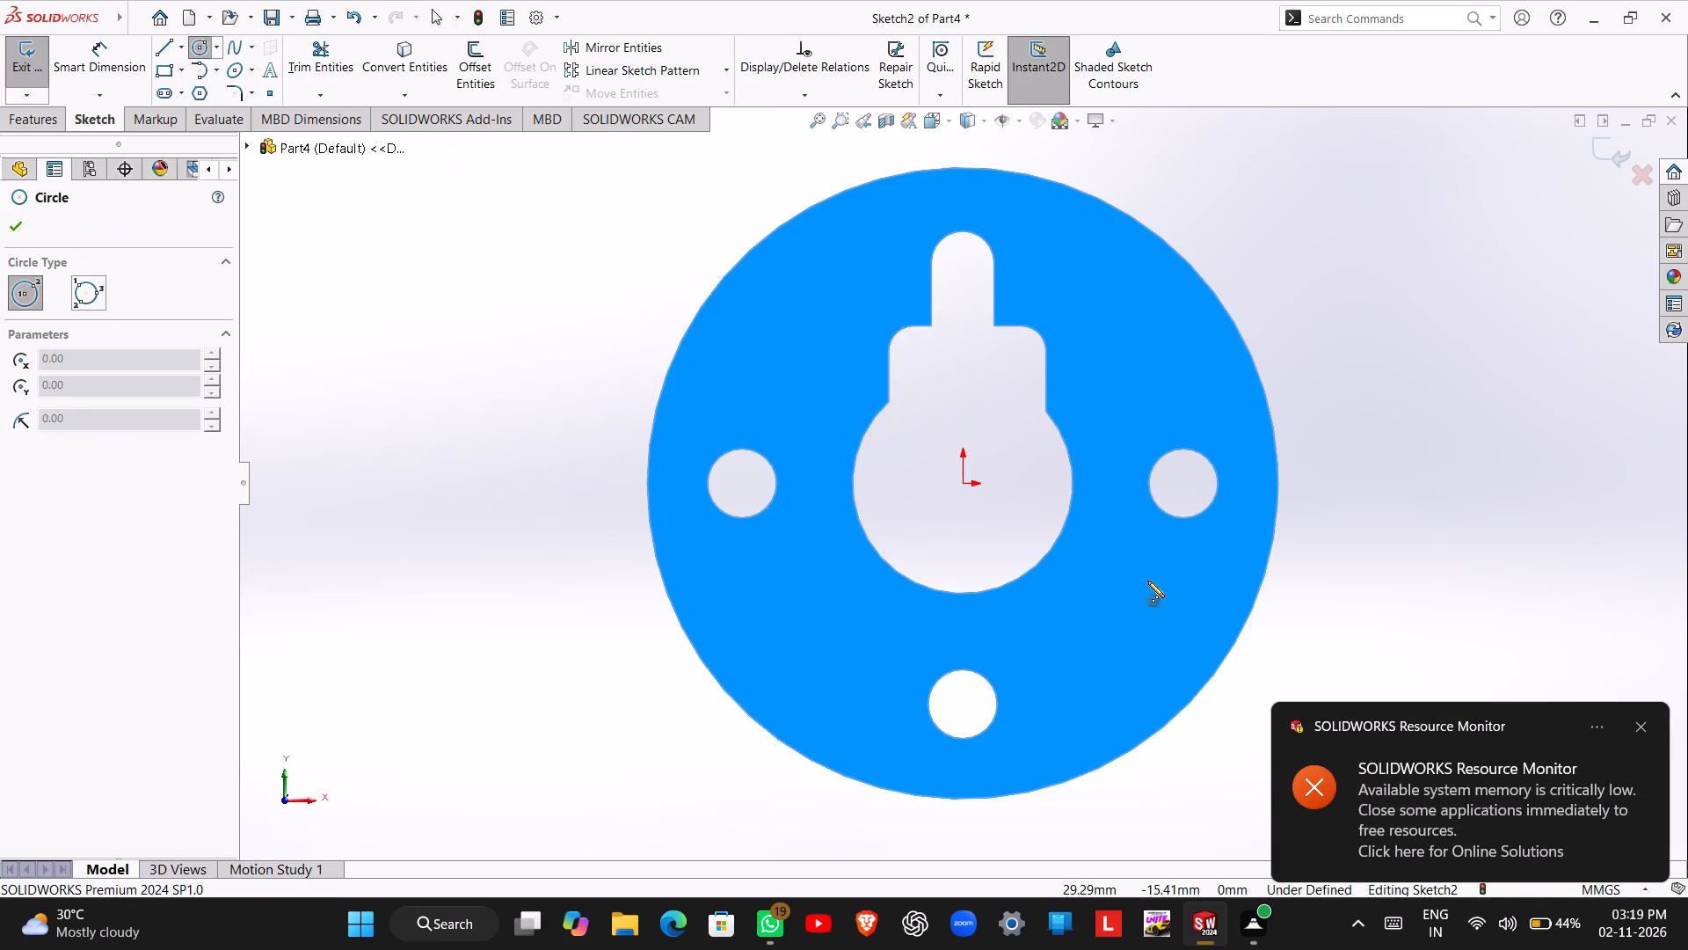
pyautogui.click(963, 483)
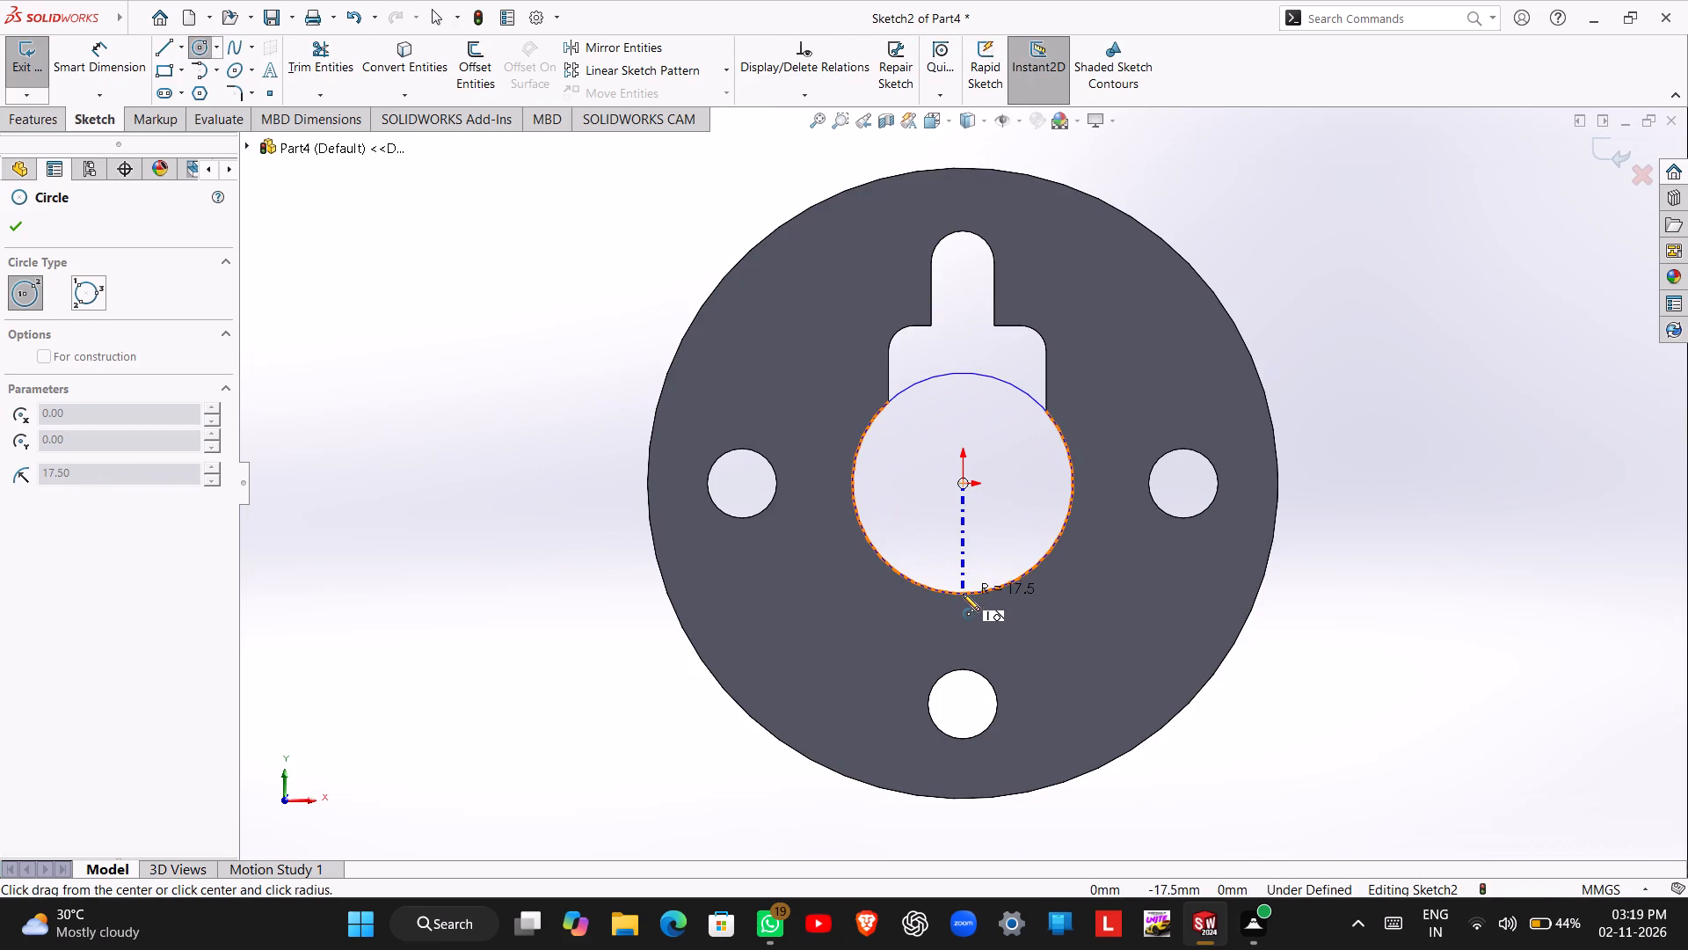
pyautogui.click(963, 594)
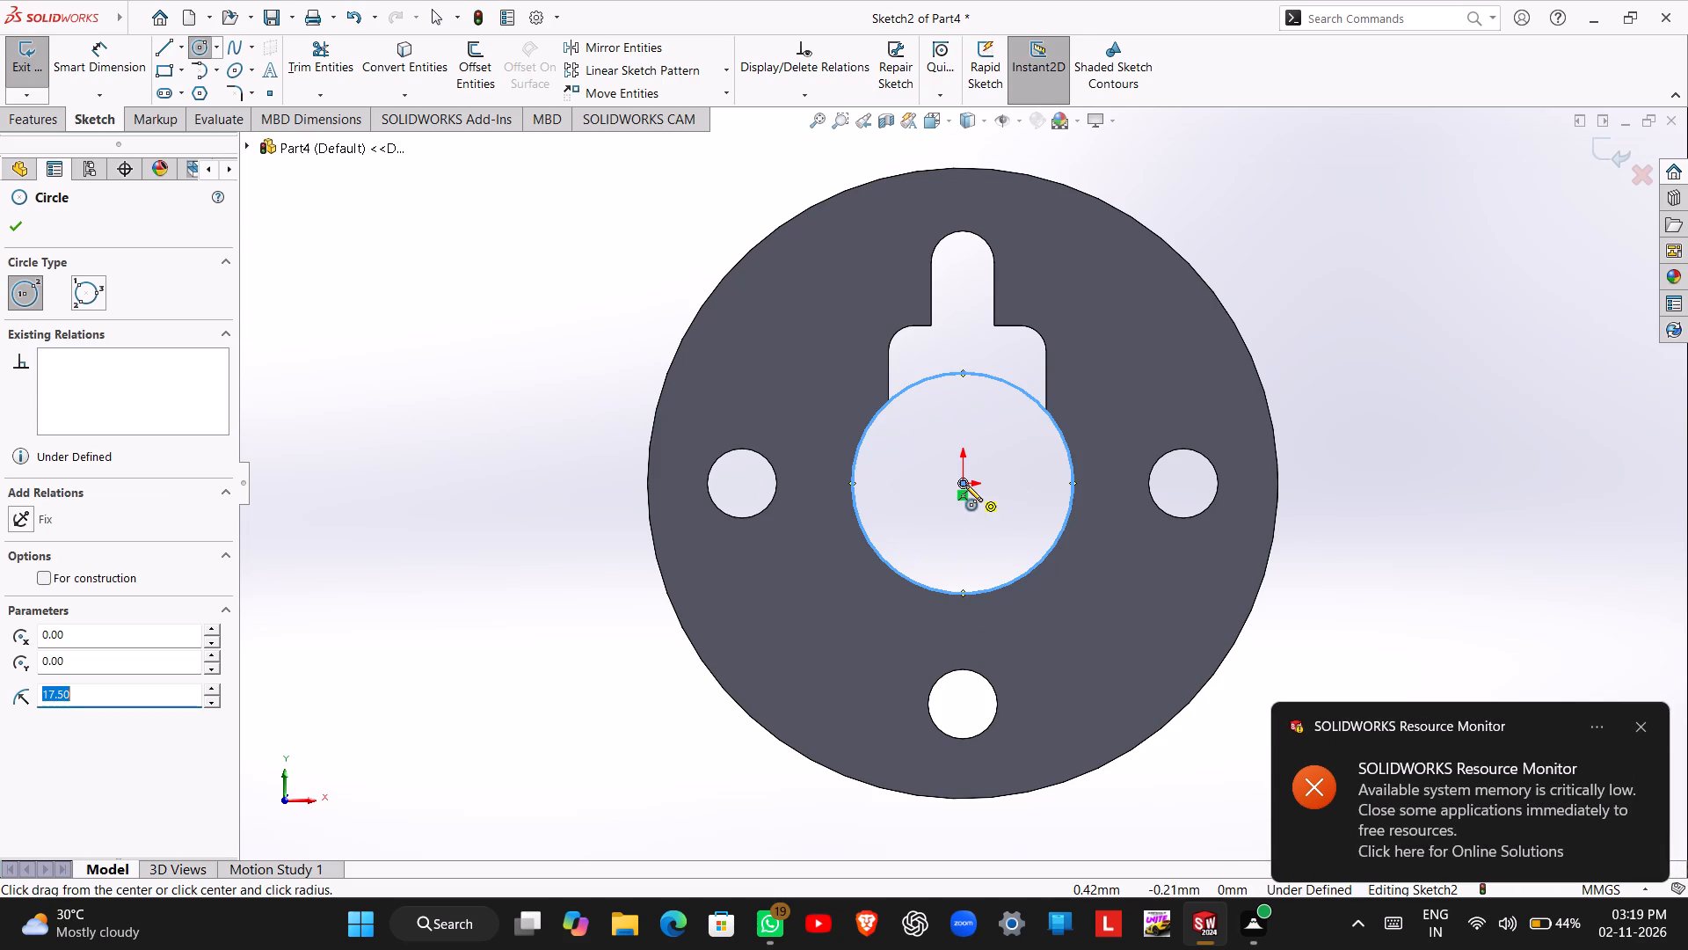
pyautogui.click(965, 484)
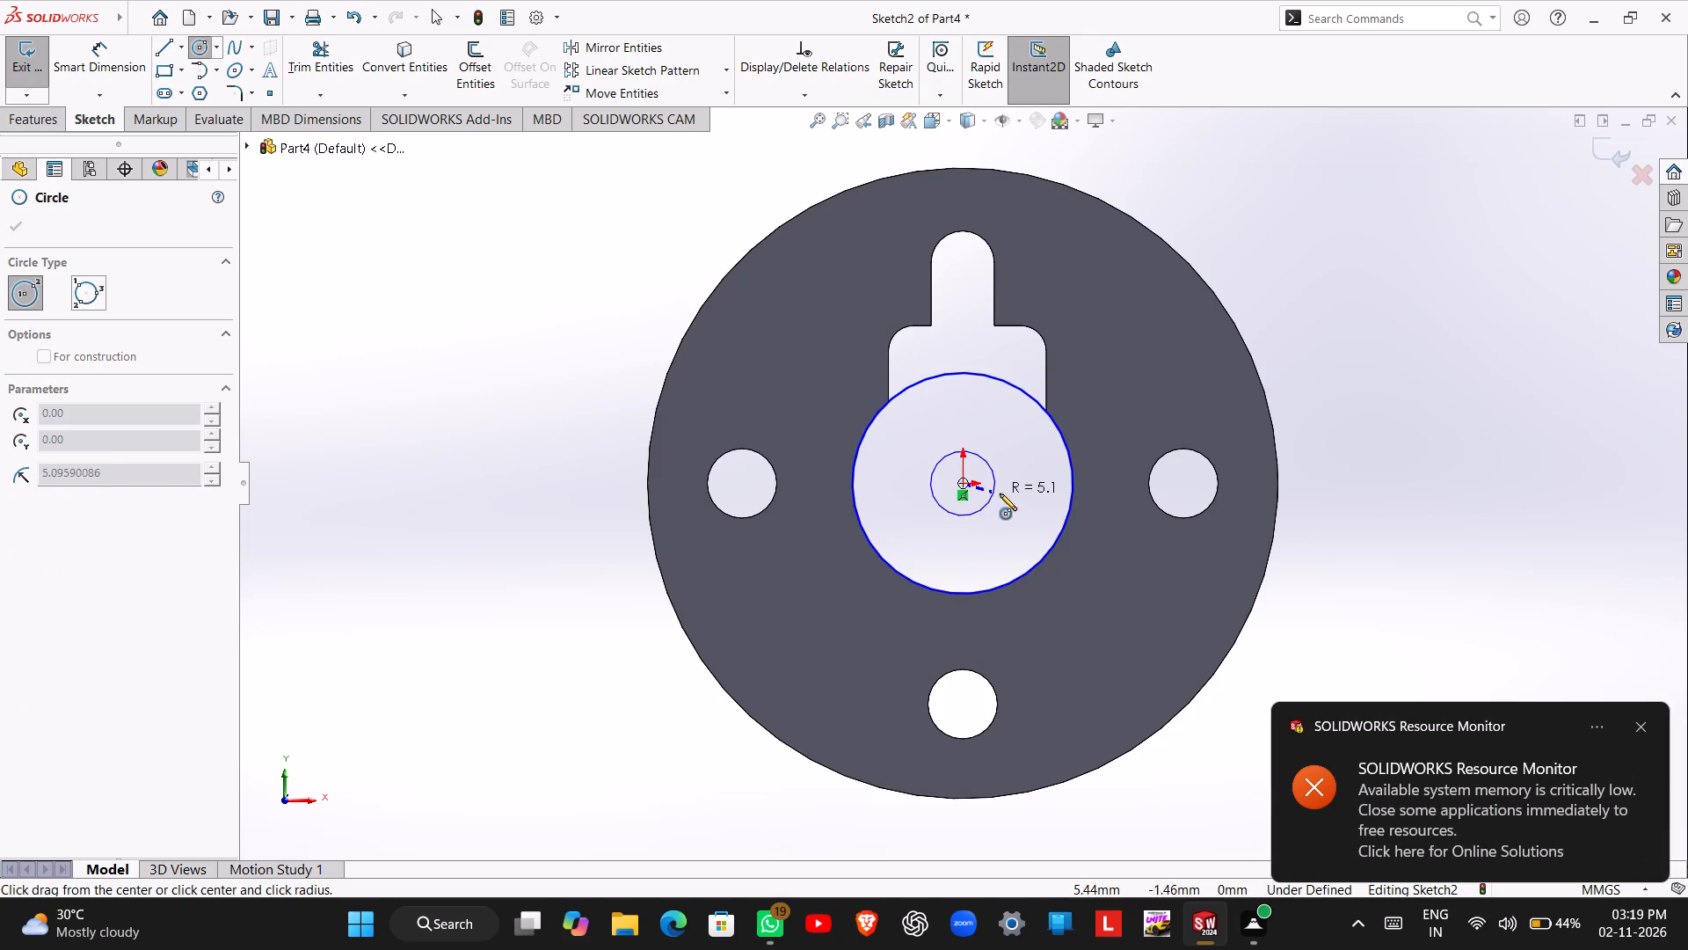
pyautogui.click(1015, 513)
pyautogui.press('Escape')
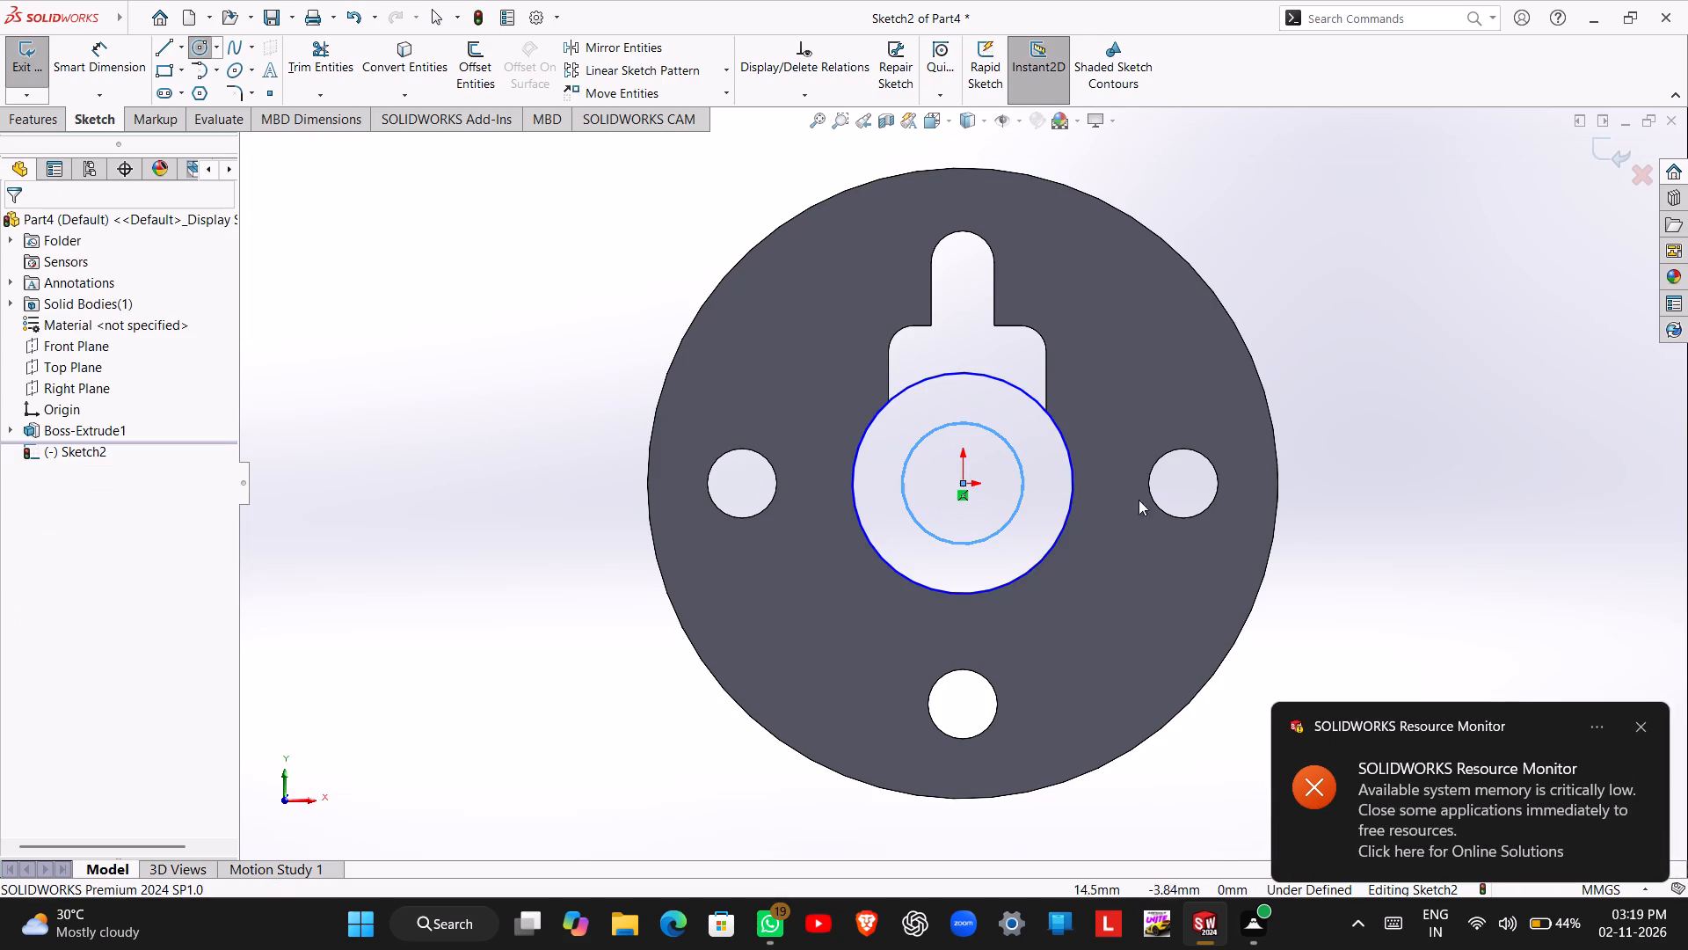
# Dimension the smaller circle to a 50 mm diameter.
pyautogui.moveTo(1352, 481); pyautogui.dragTo(1376, 303, button='right')
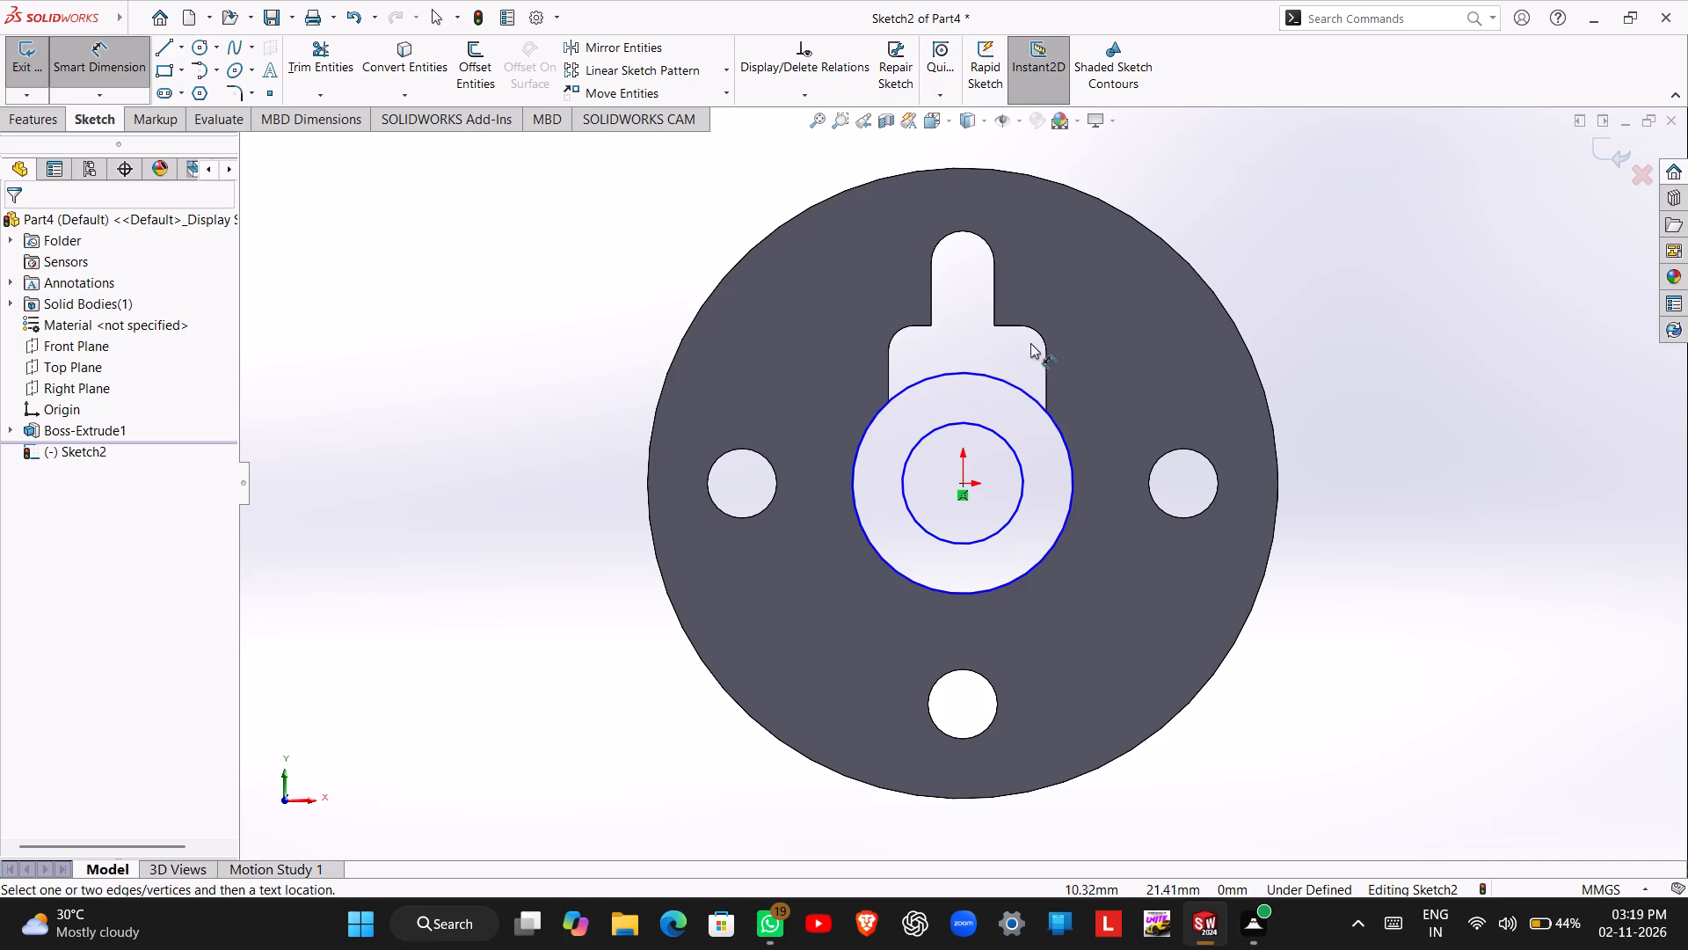
pyautogui.click(1000, 436)
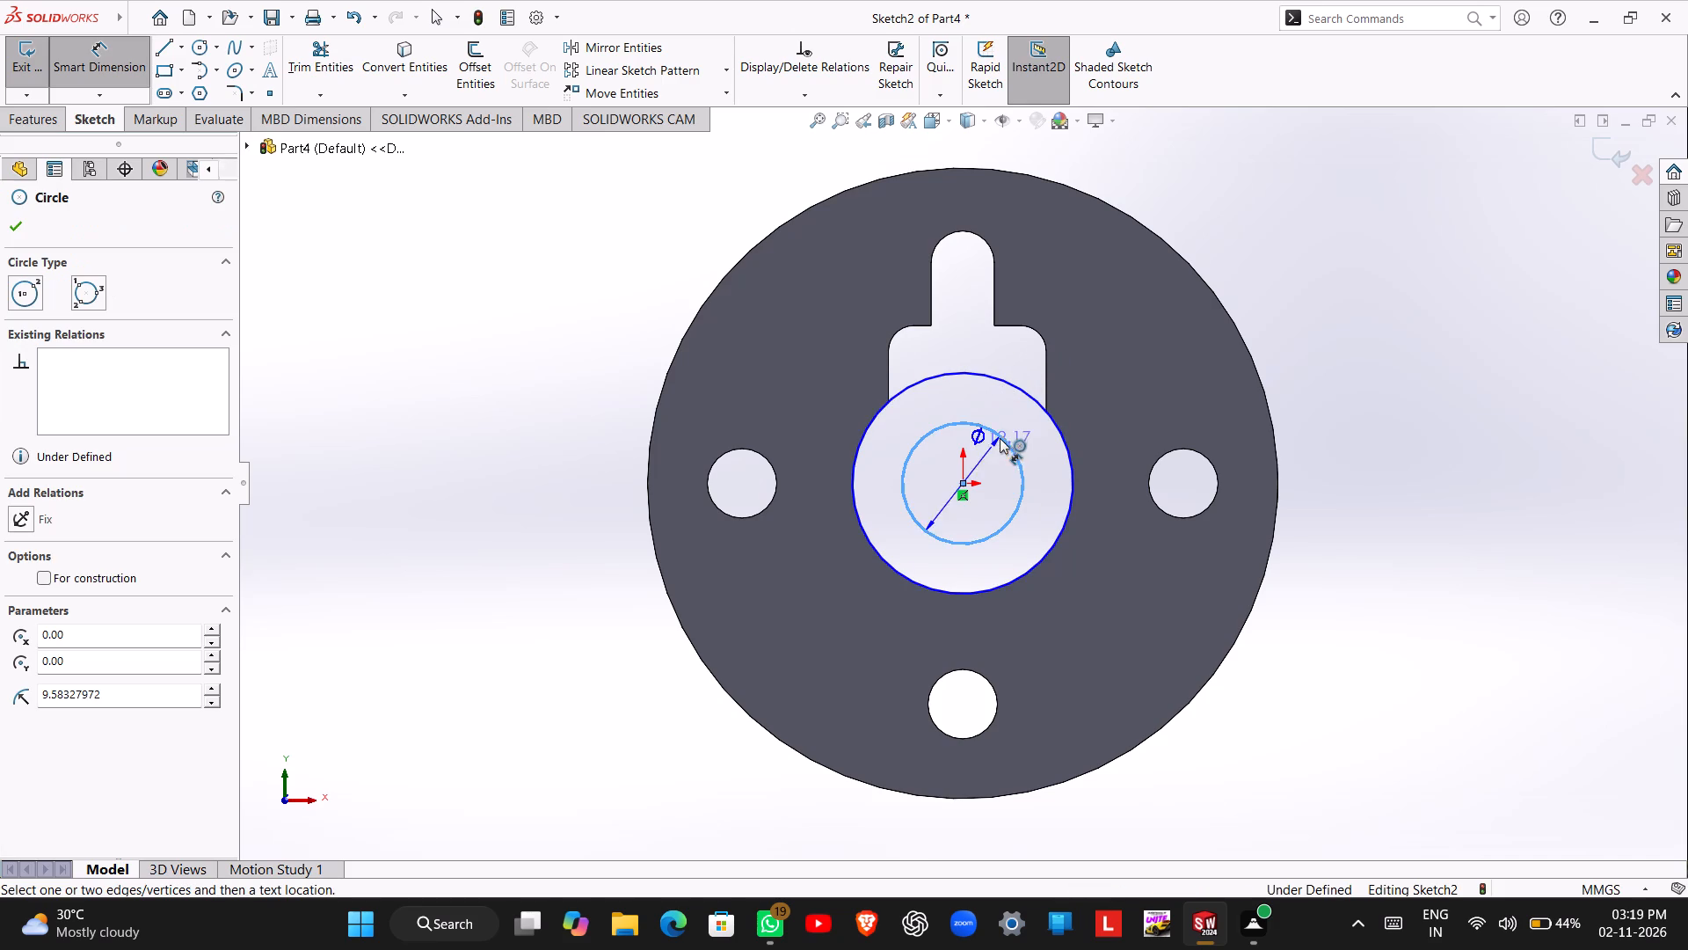
pyautogui.click(1331, 455)
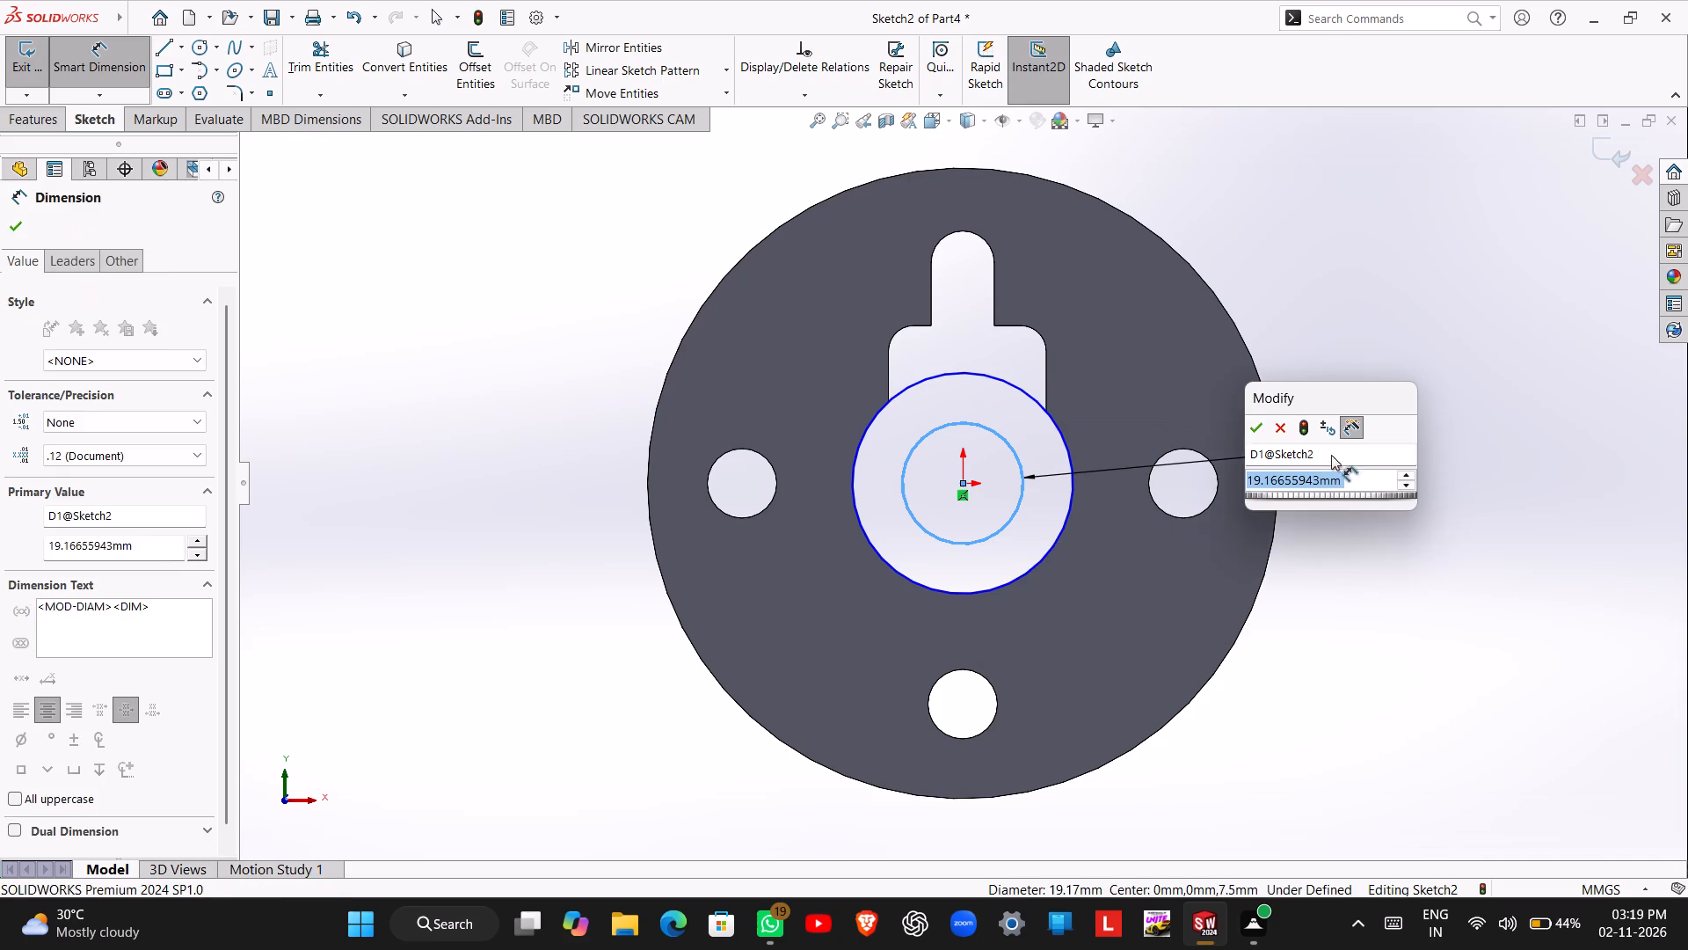
pyautogui.write('50')
pyautogui.press('Return')
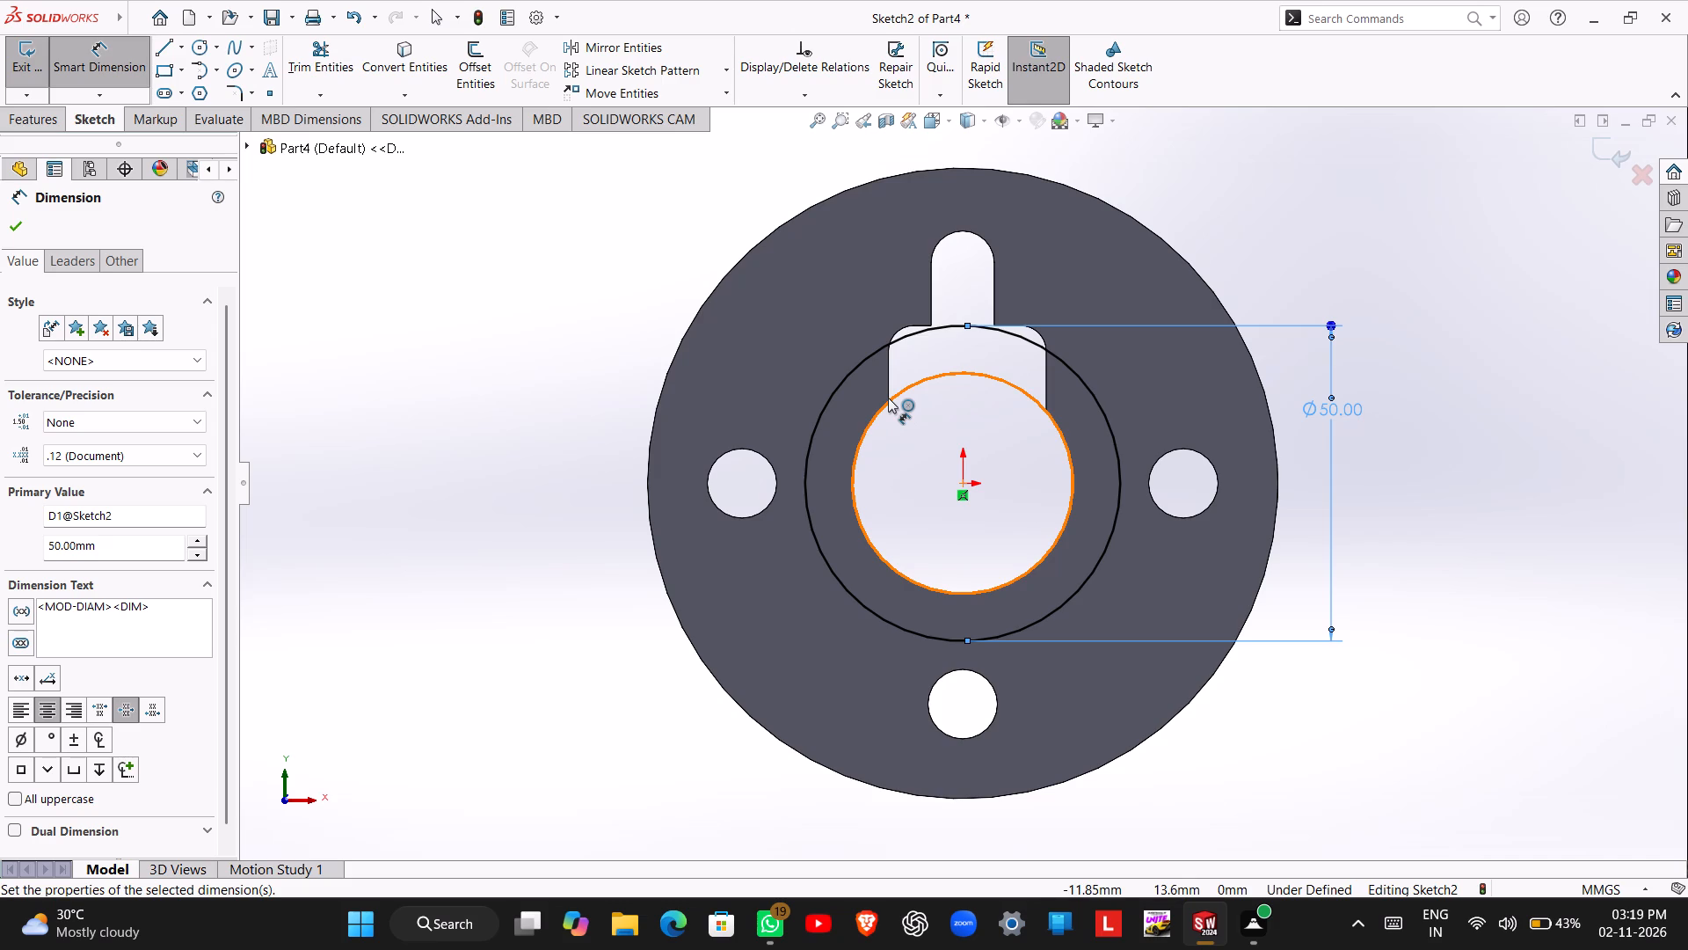
pyautogui.press('Escape')
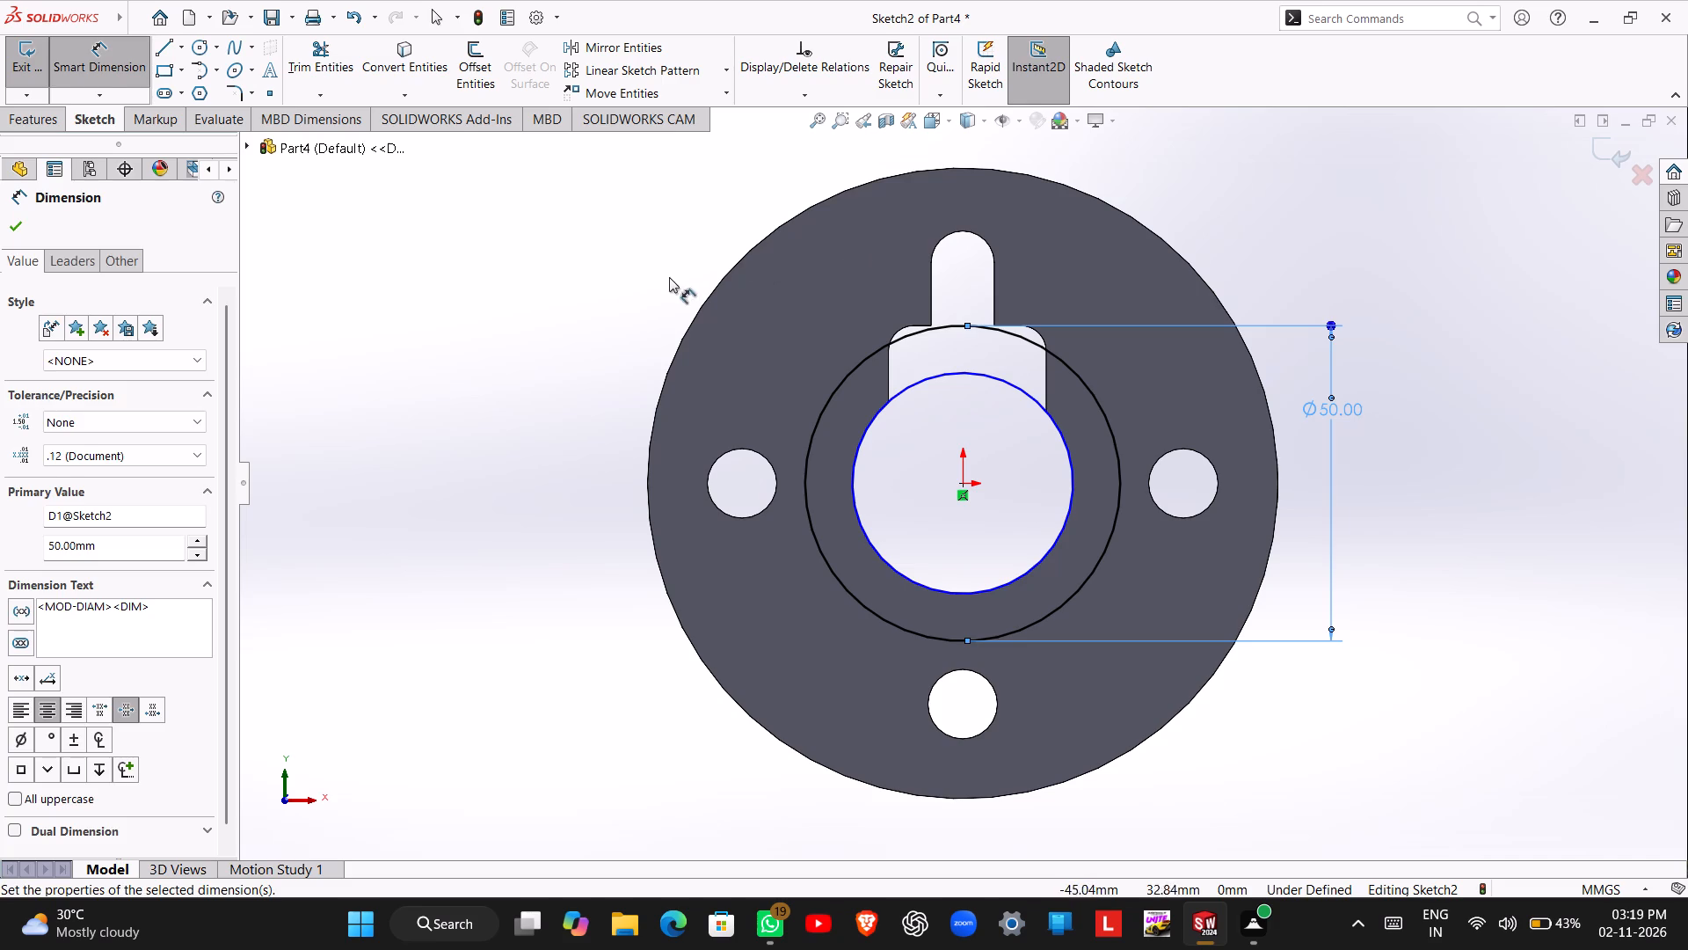
# Draw vertical lines up the cut-out's two straight sides from the 17.5 mm radius circle, about 8 mm on the left and 9.6 mm on the right.
pyautogui.click(164, 58)
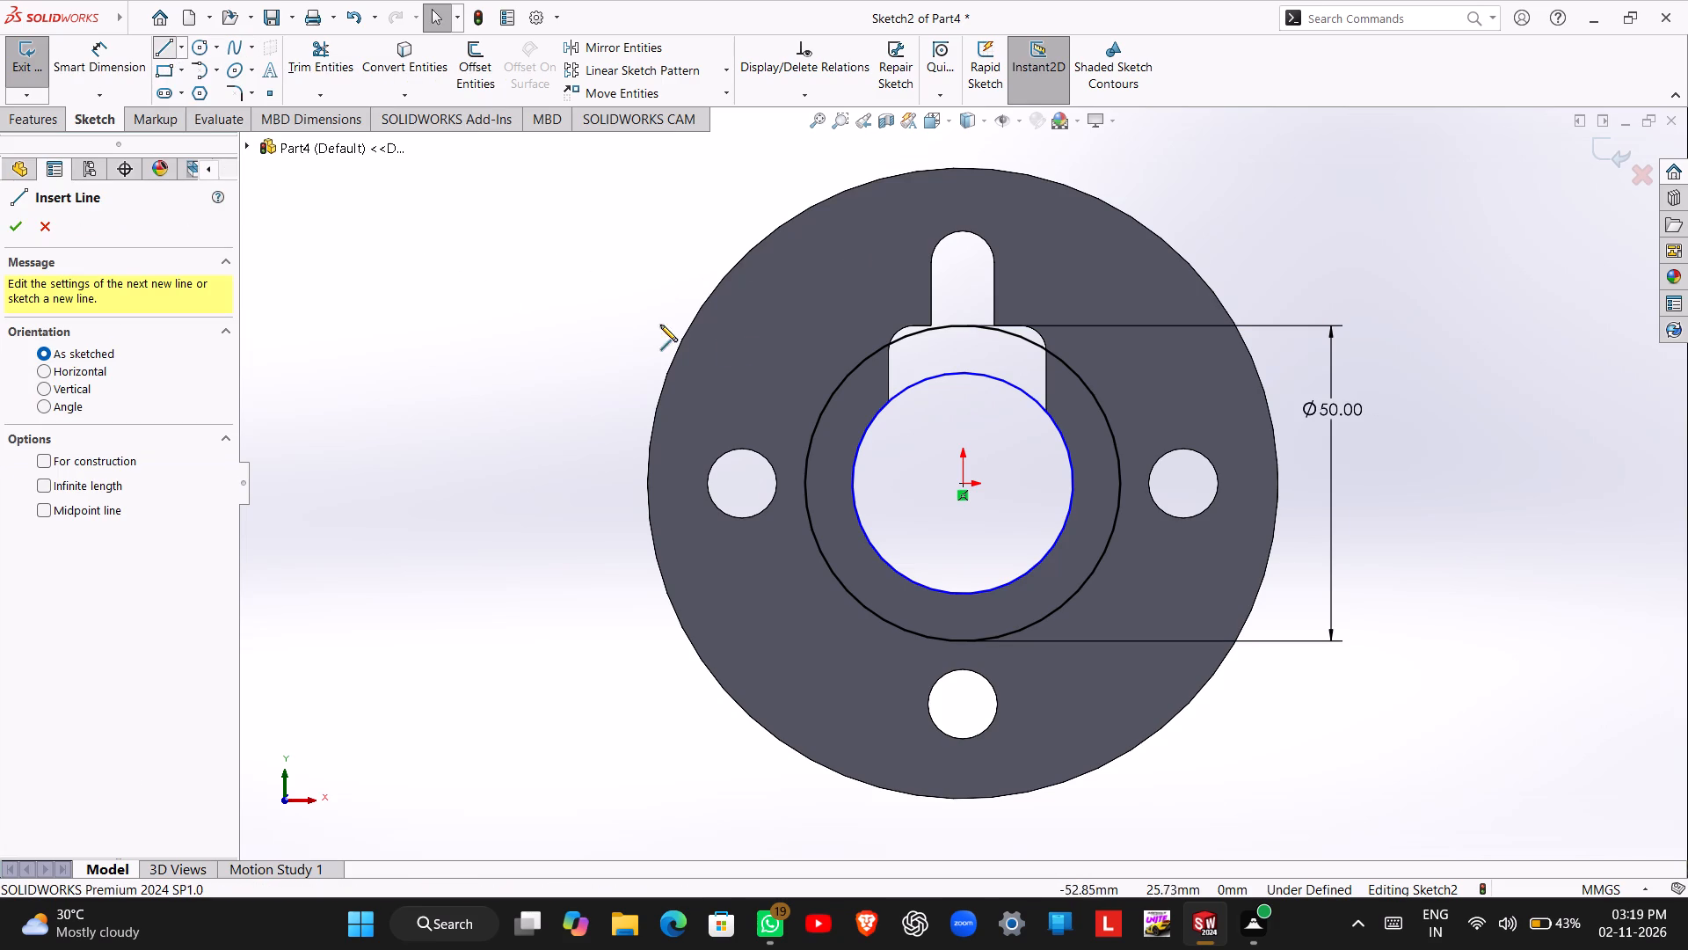
pyautogui.click(889, 400)
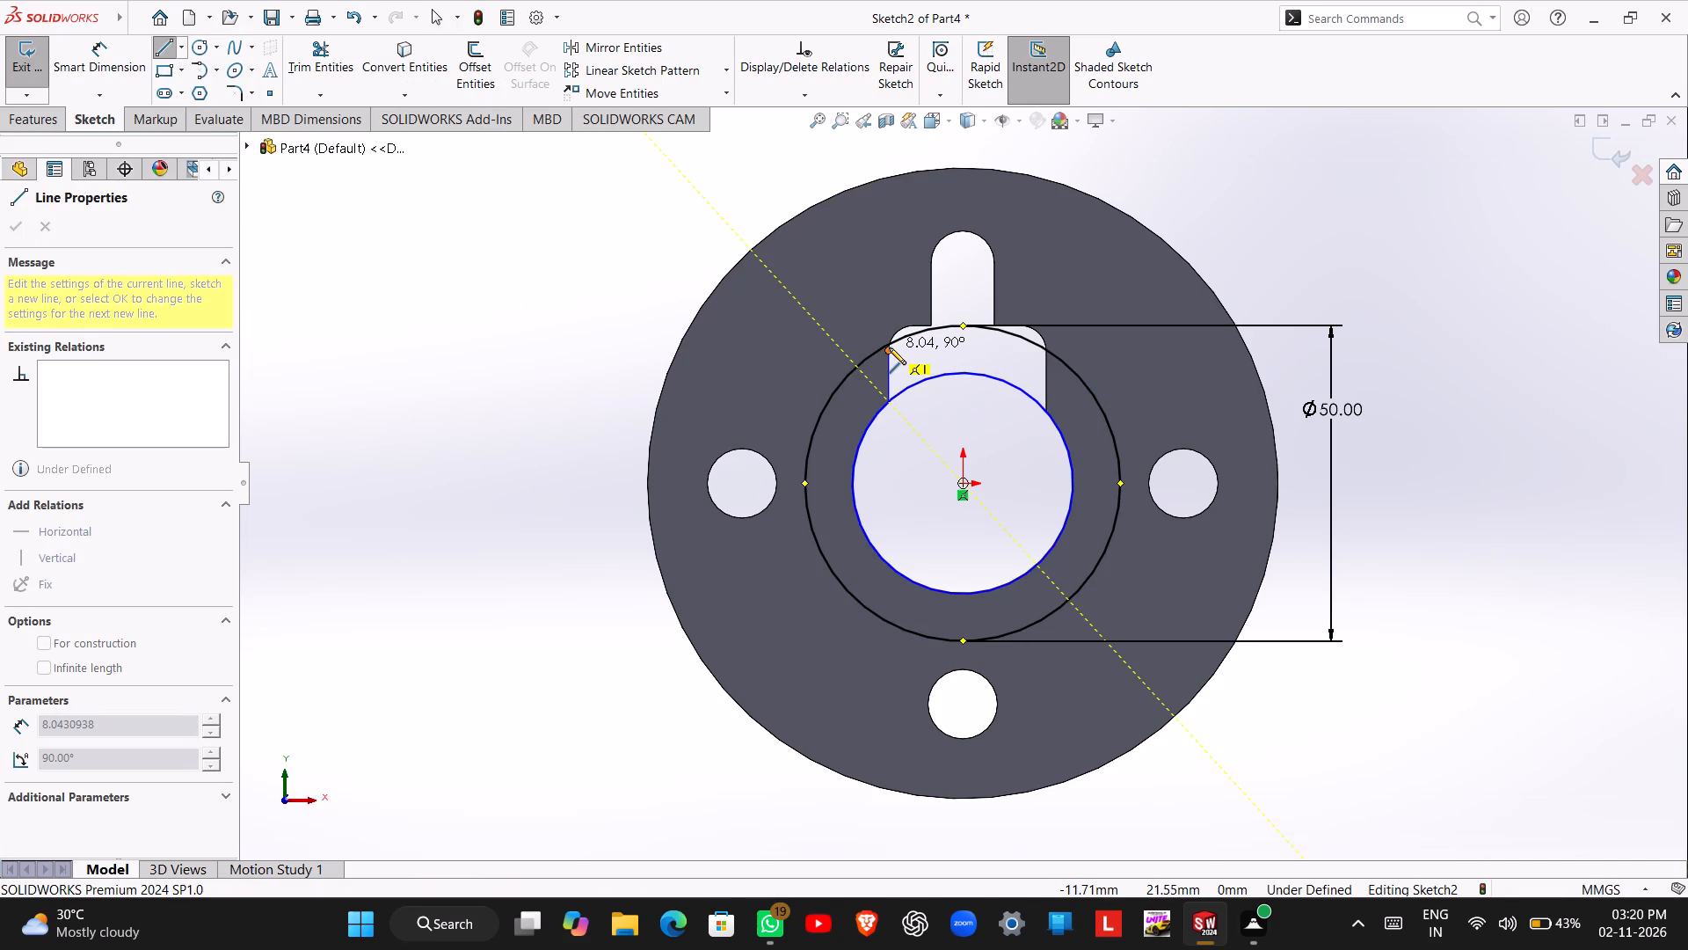
pyautogui.click(889, 347)
pyautogui.press('Escape')
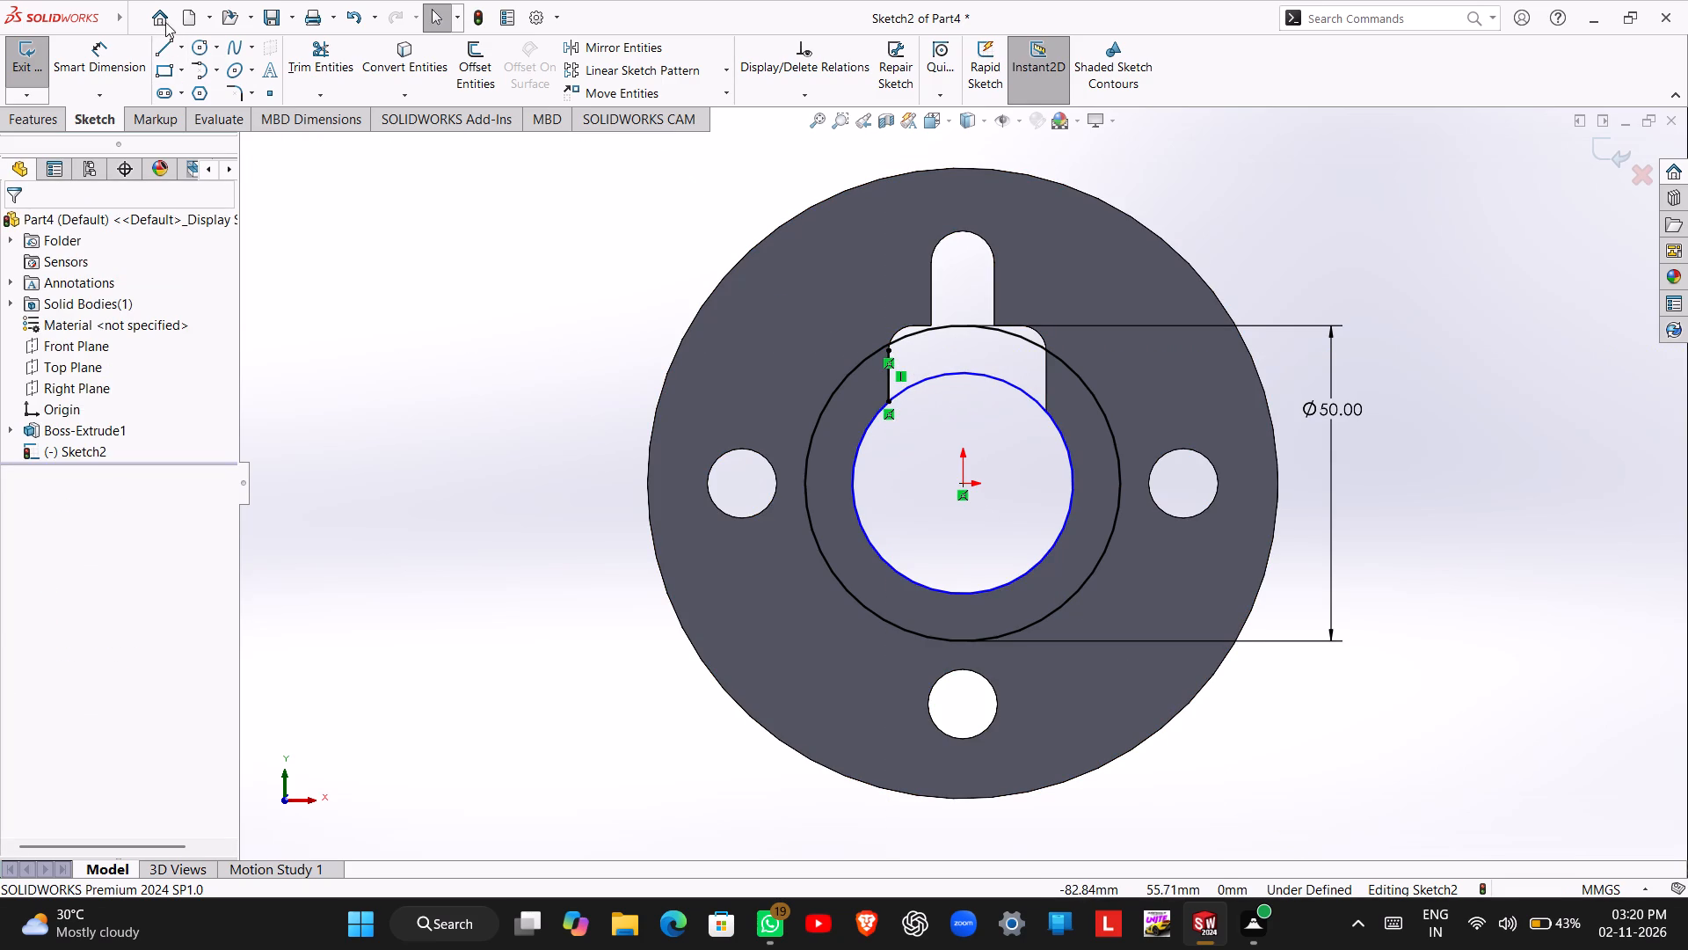
pyautogui.click(156, 43)
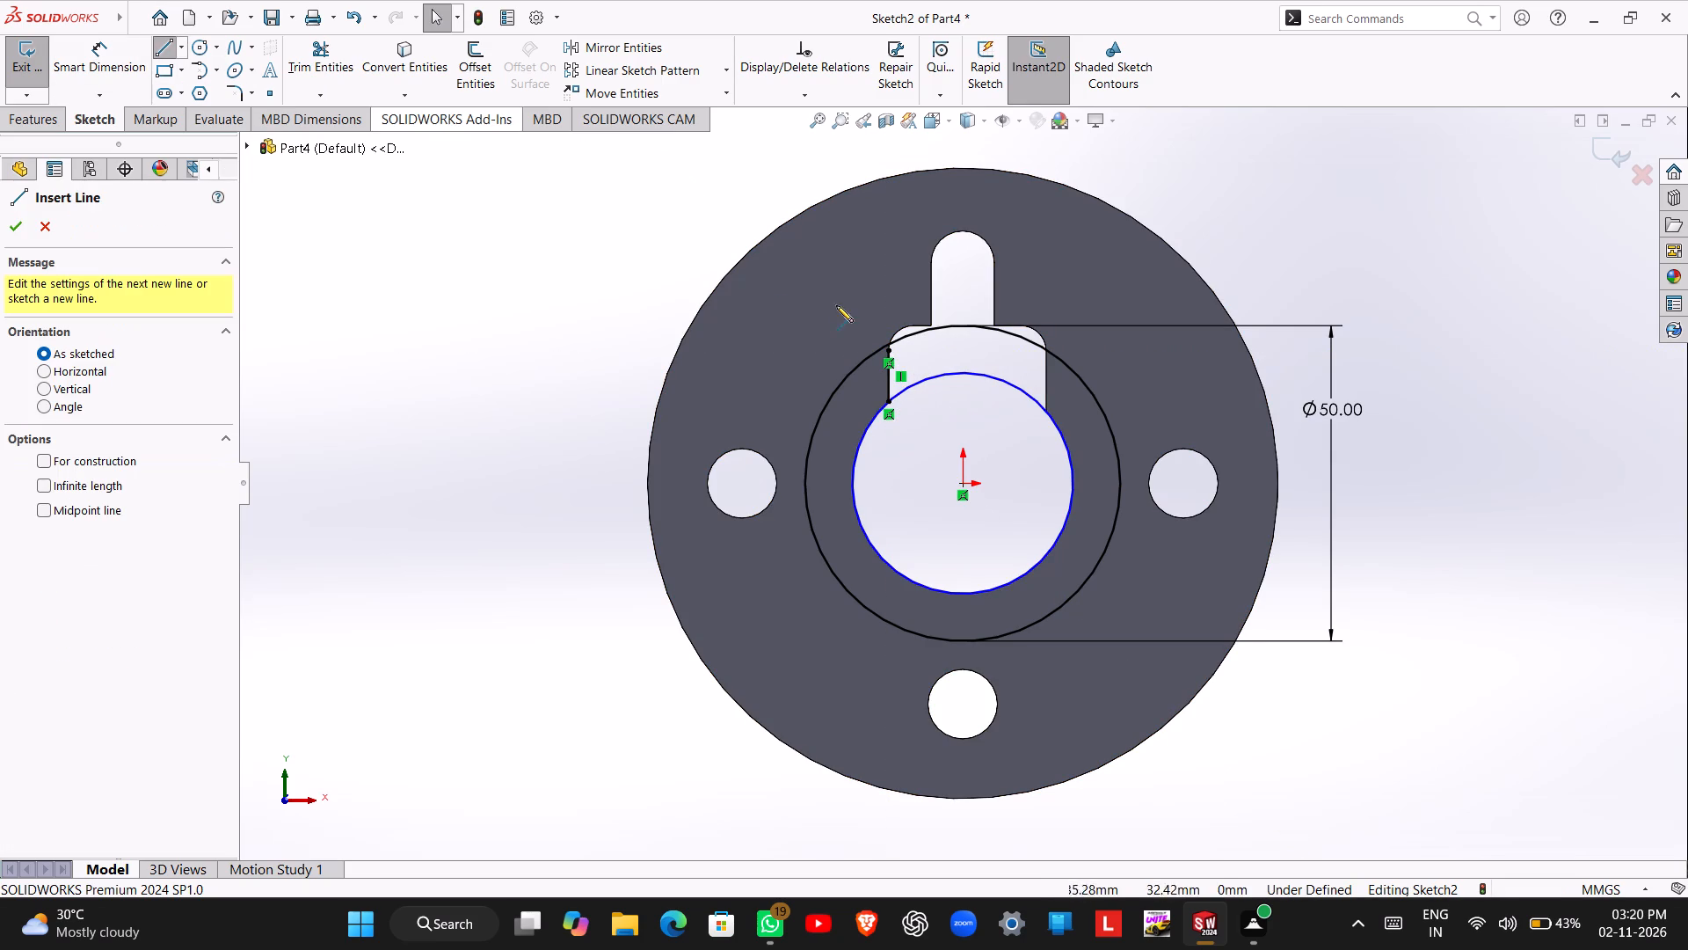
pyautogui.click(1047, 411)
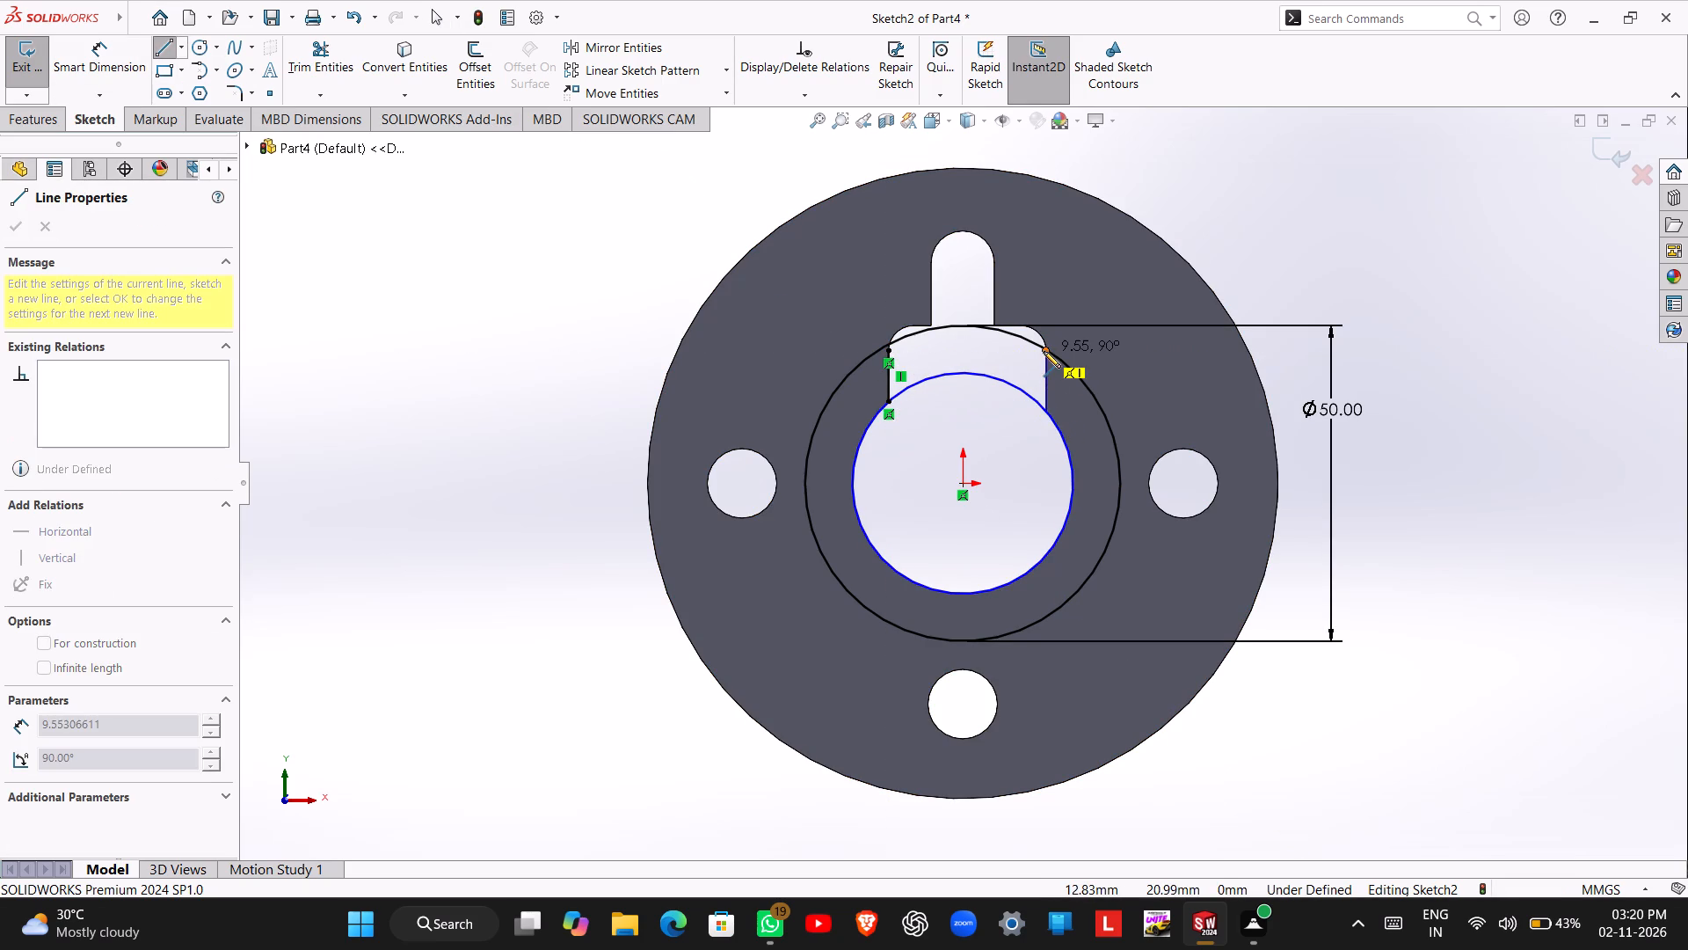
pyautogui.click(1044, 350)
pyautogui.press('Escape')
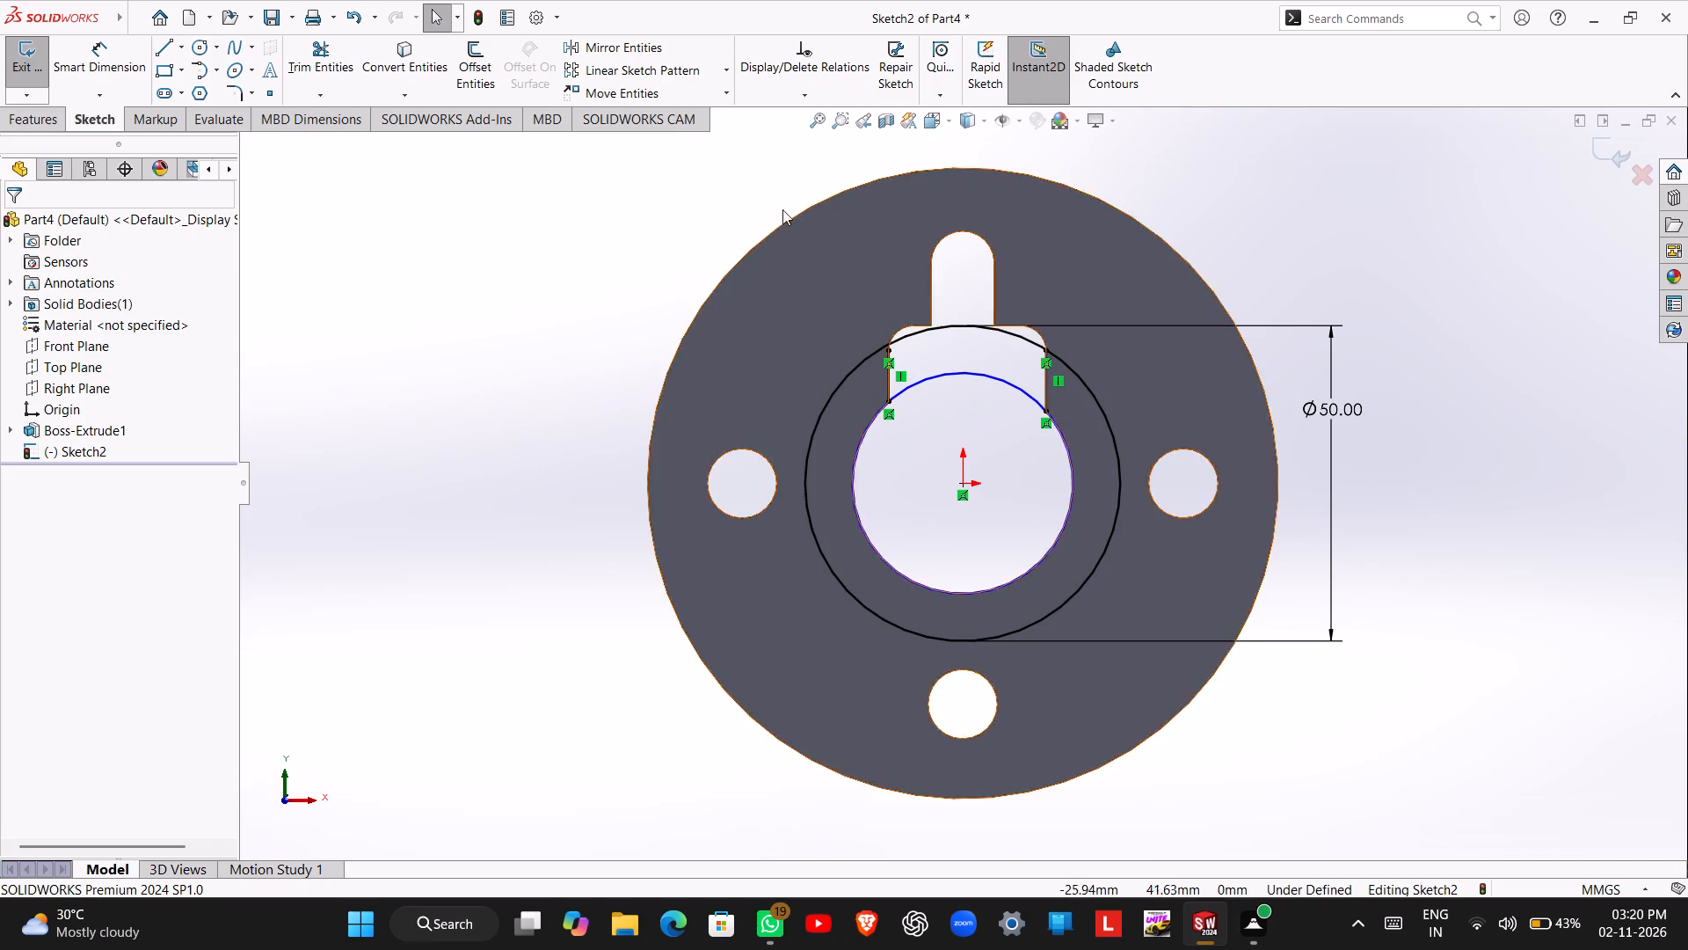
# Extend the left vertical line down to the inner circle's lower arc and up to the 50 mm circle.
pyautogui.click(331, 98)
pyautogui.click(339, 142)
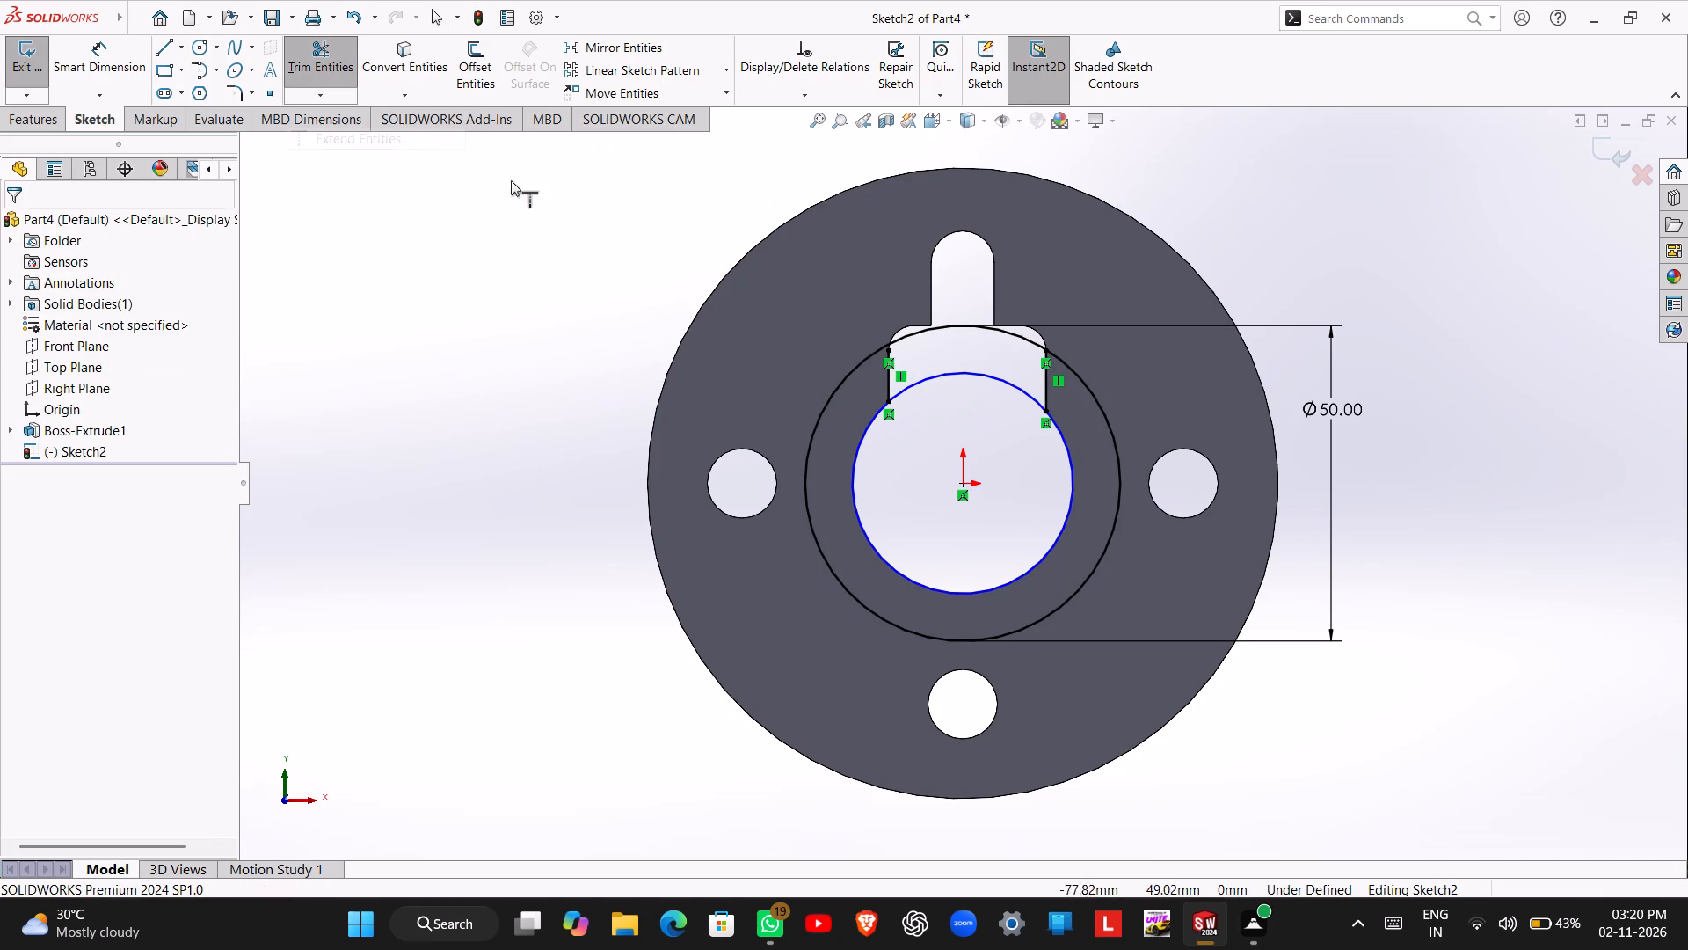
pyautogui.click(887, 378)
pyautogui.click(890, 350)
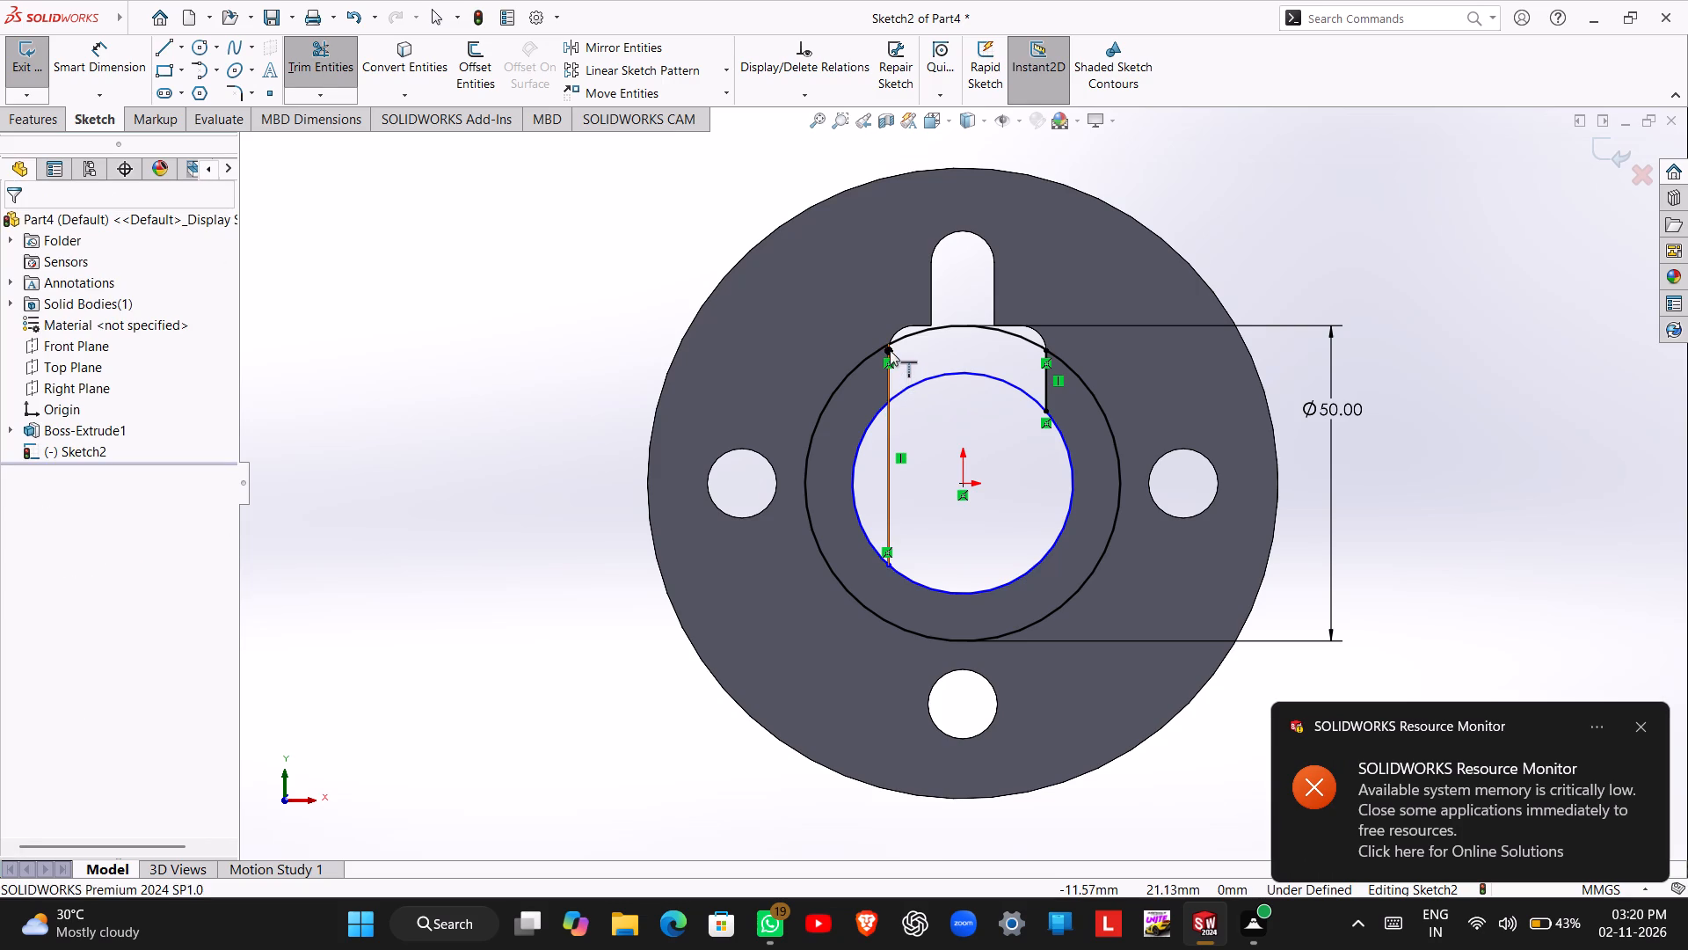
pyautogui.press('Escape')
pyautogui.press('Escape')
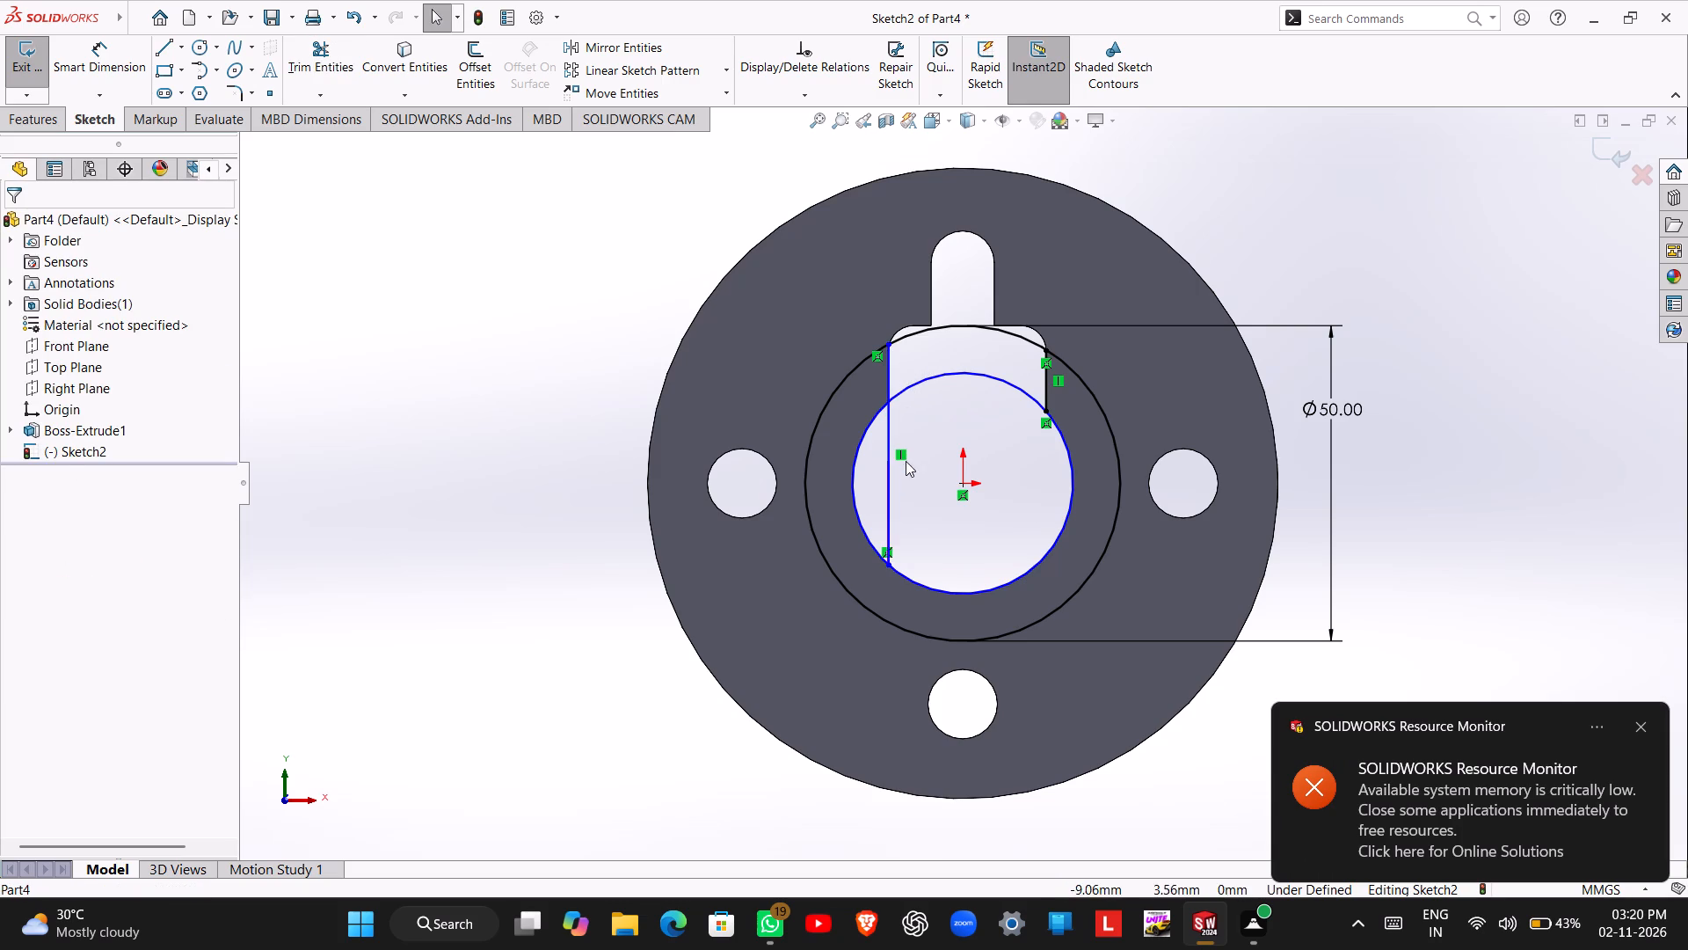
# Start a Power trim on the sketch of circles and vertical lines.
pyautogui.click(342, 58)
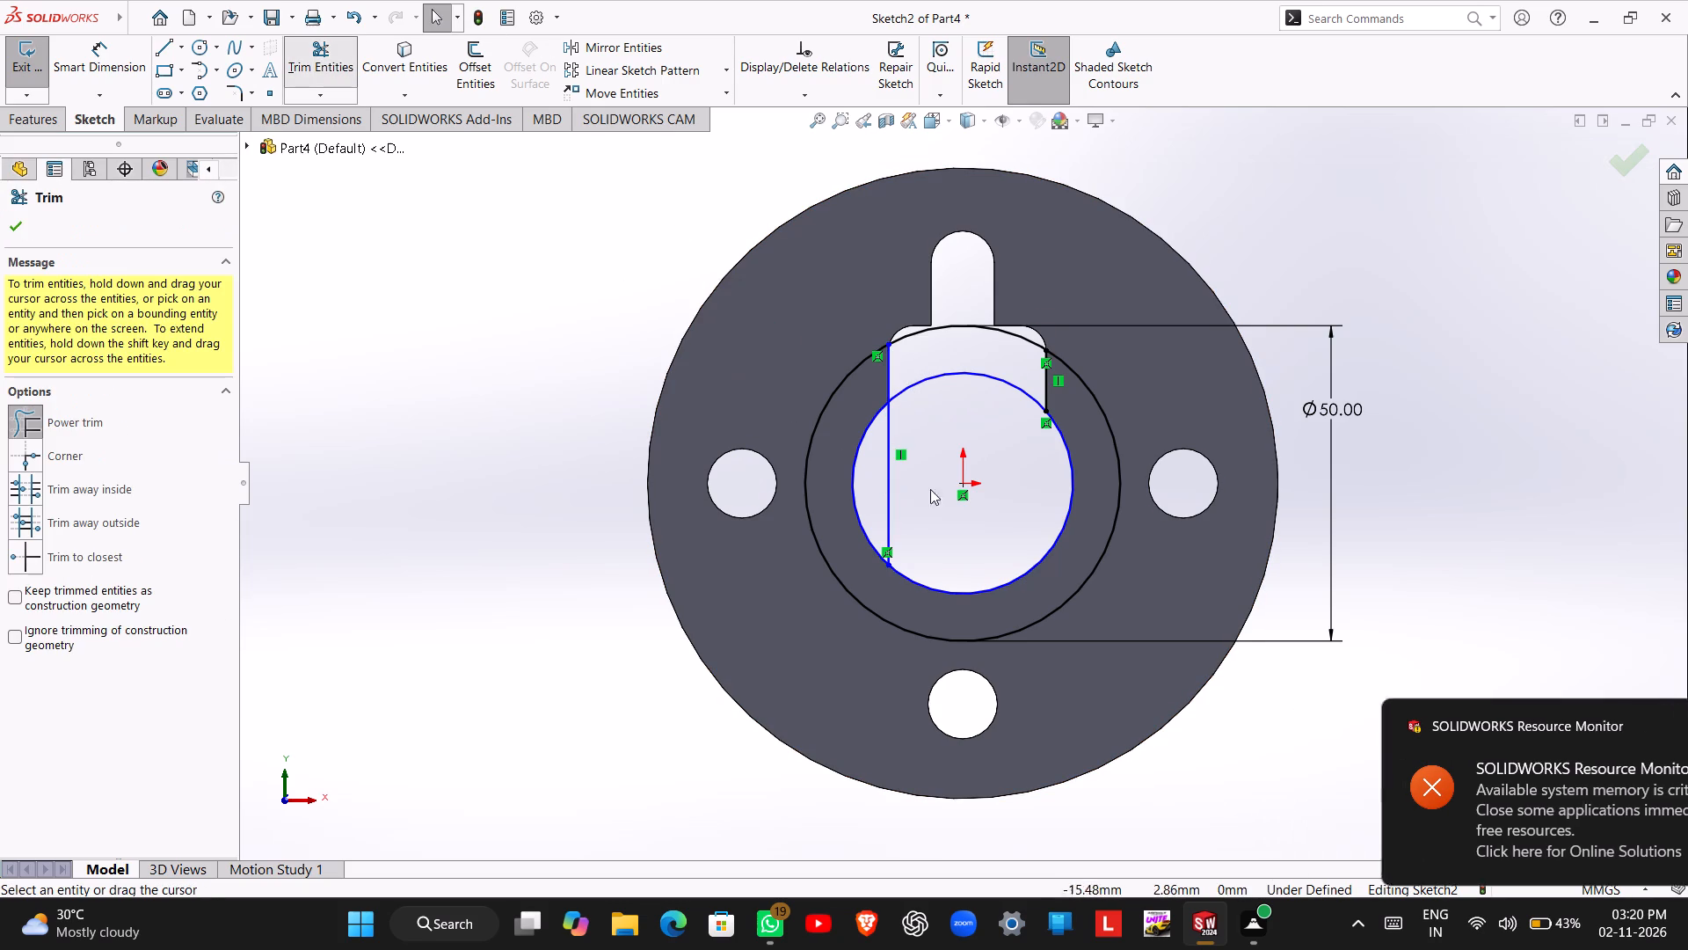
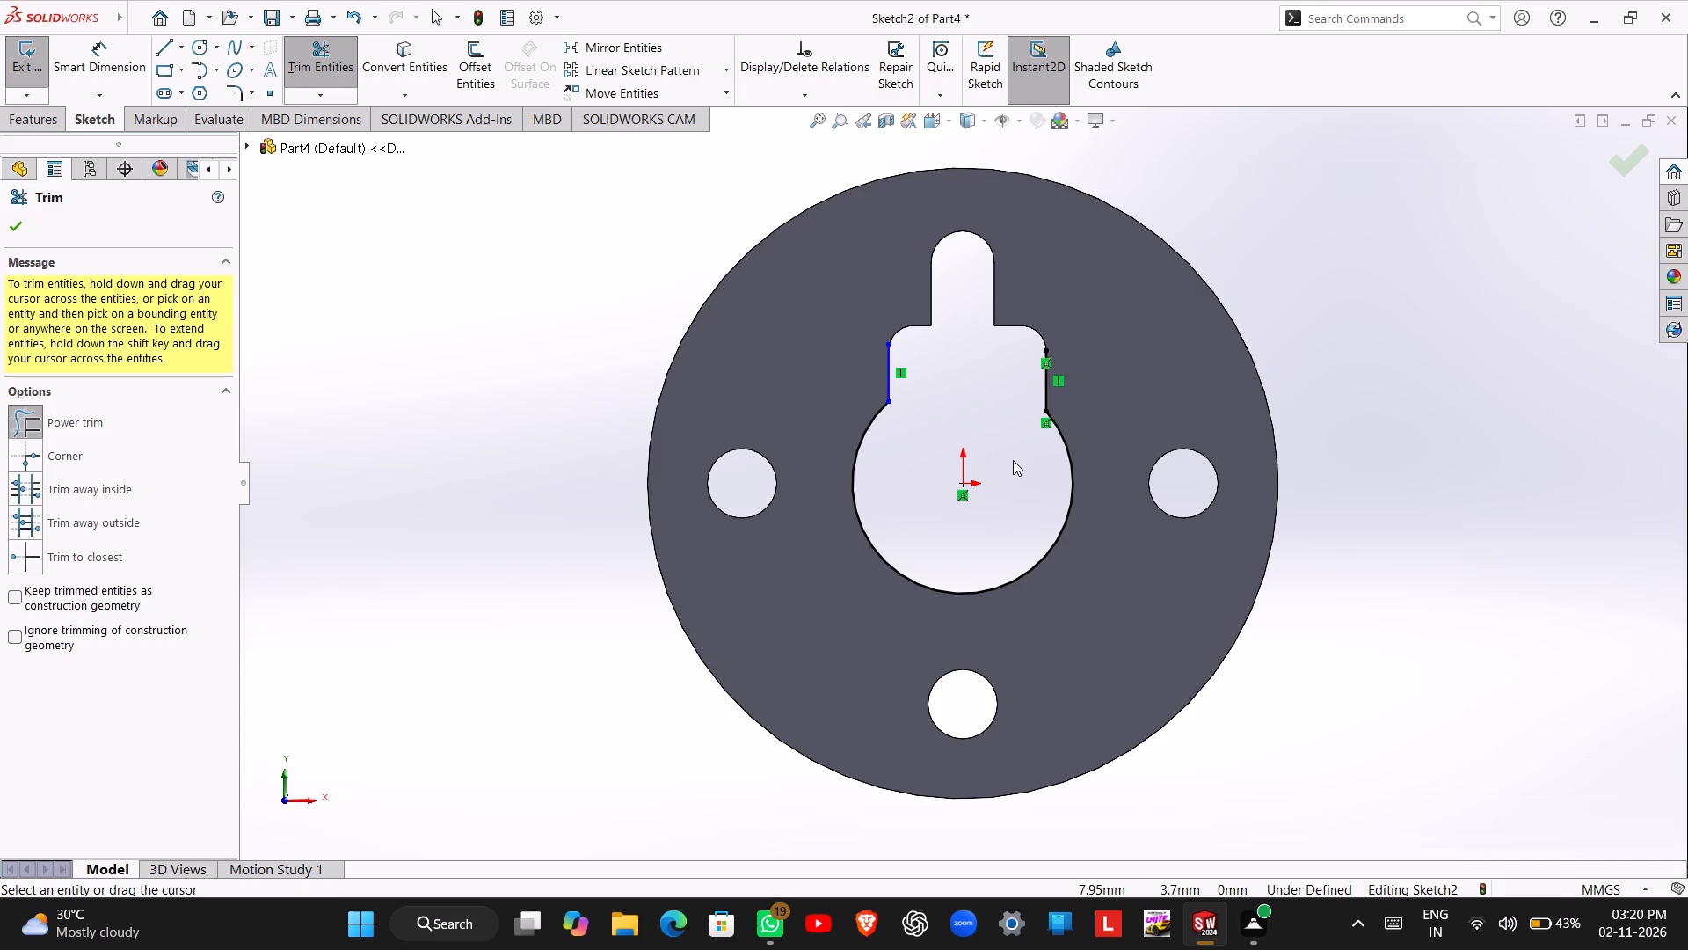
# Undo the last trim that removed the 50 mm circle from the sketch.
pyautogui.hotkey('ctrl', 'z')
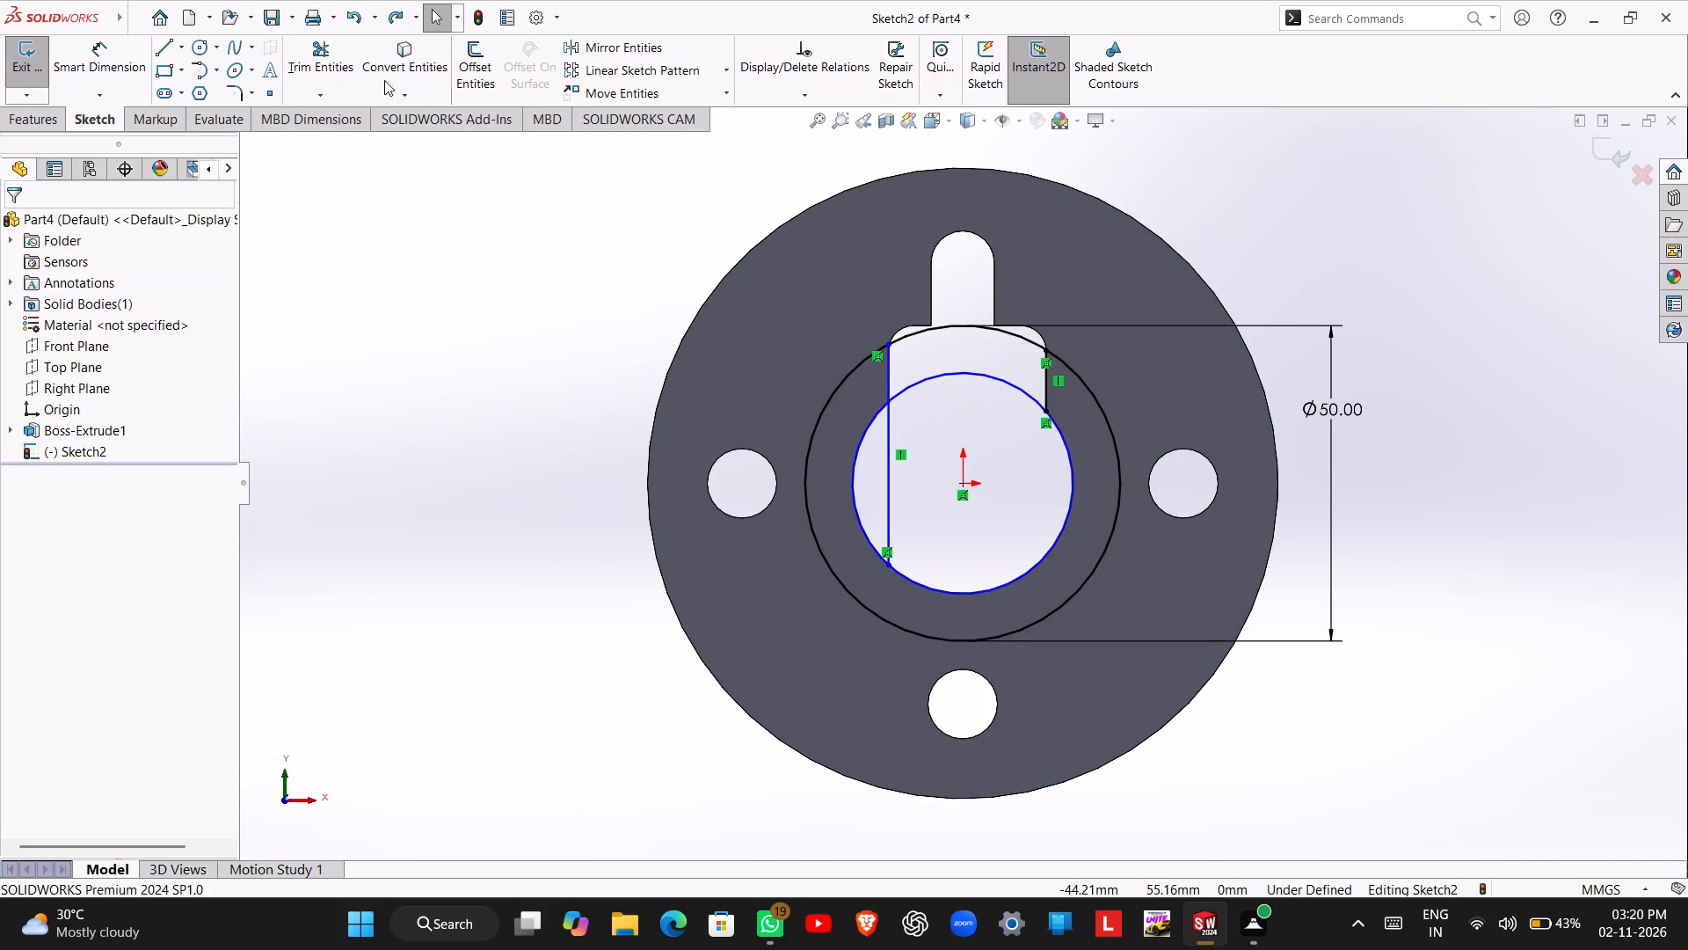
# Power trim the inner circle's upper arc between the vertical lines and the left line's portion inside the inner circle.
pyautogui.click(341, 50)
pyautogui.moveTo(960, 446); pyautogui.dragTo(960, 366)
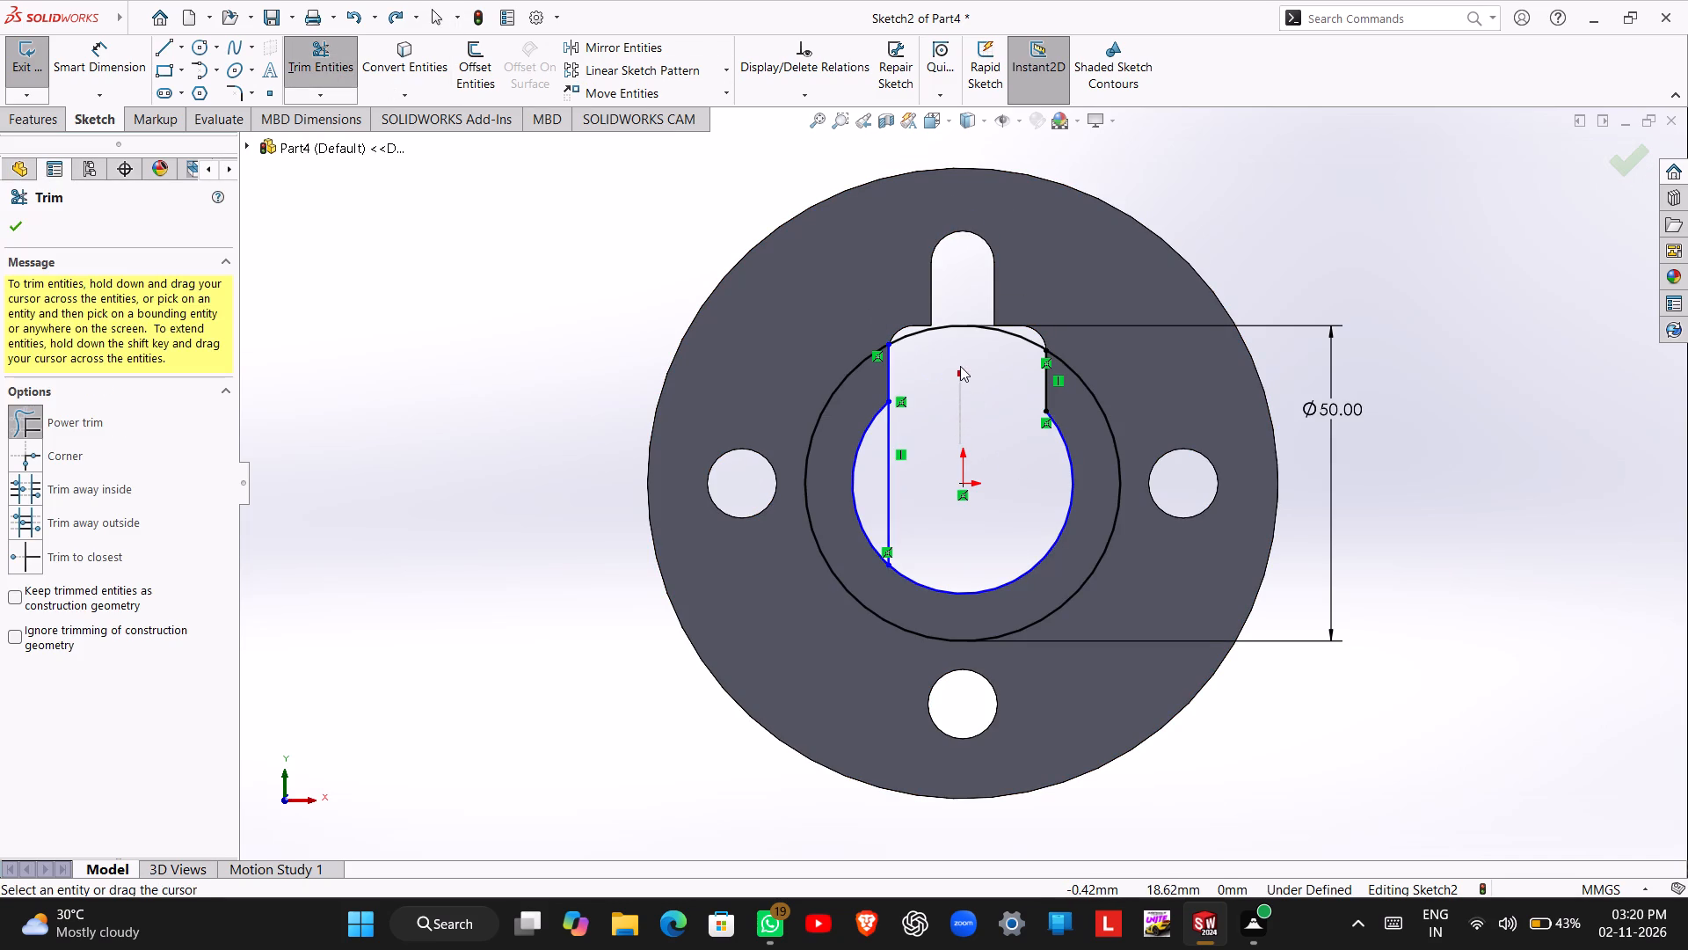
pyautogui.moveTo(960, 366); pyautogui.dragTo(963, 465)
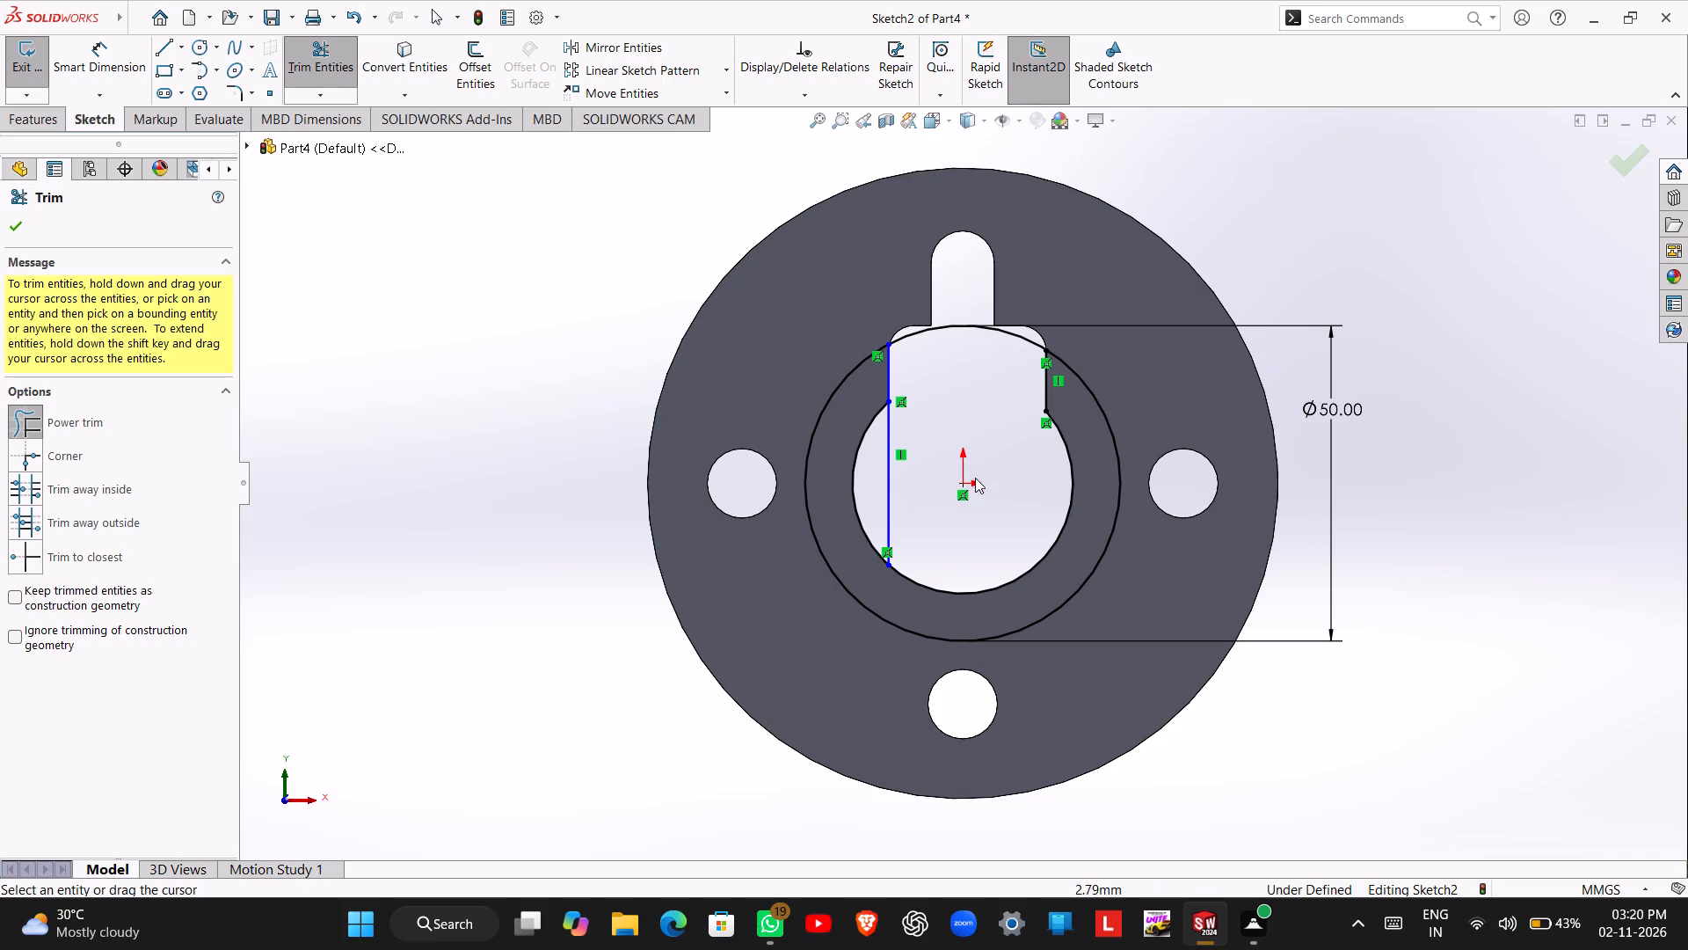
pyautogui.moveTo(912, 510); pyautogui.dragTo(898, 481)
pyautogui.moveTo(898, 481); pyautogui.dragTo(875, 486)
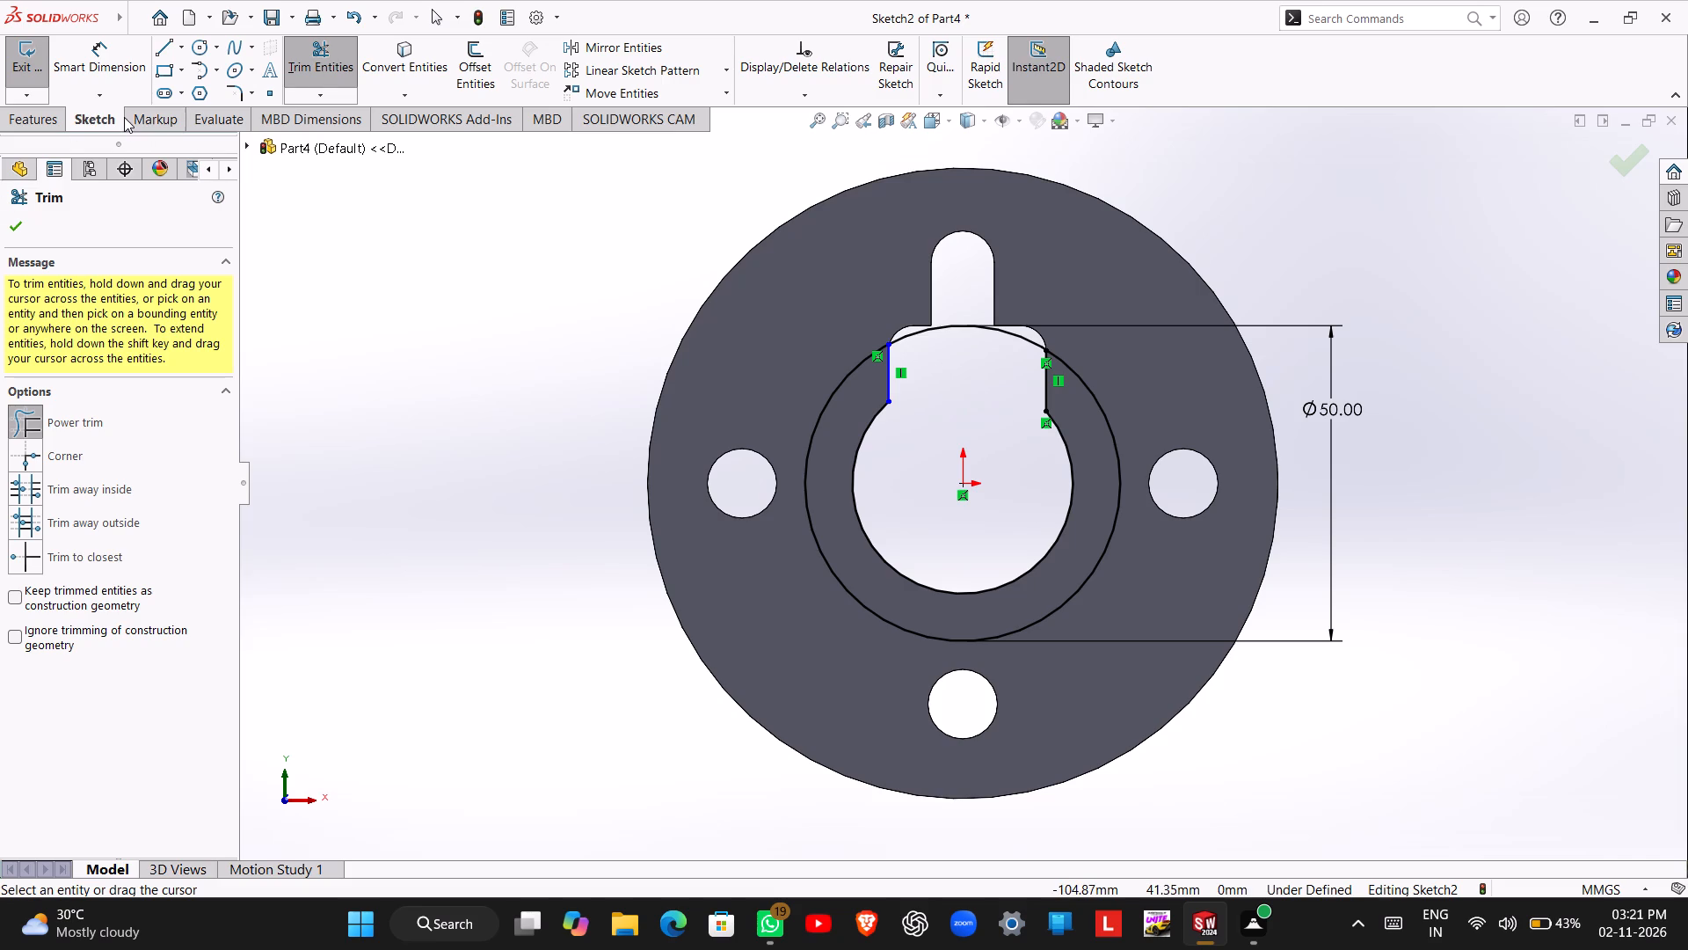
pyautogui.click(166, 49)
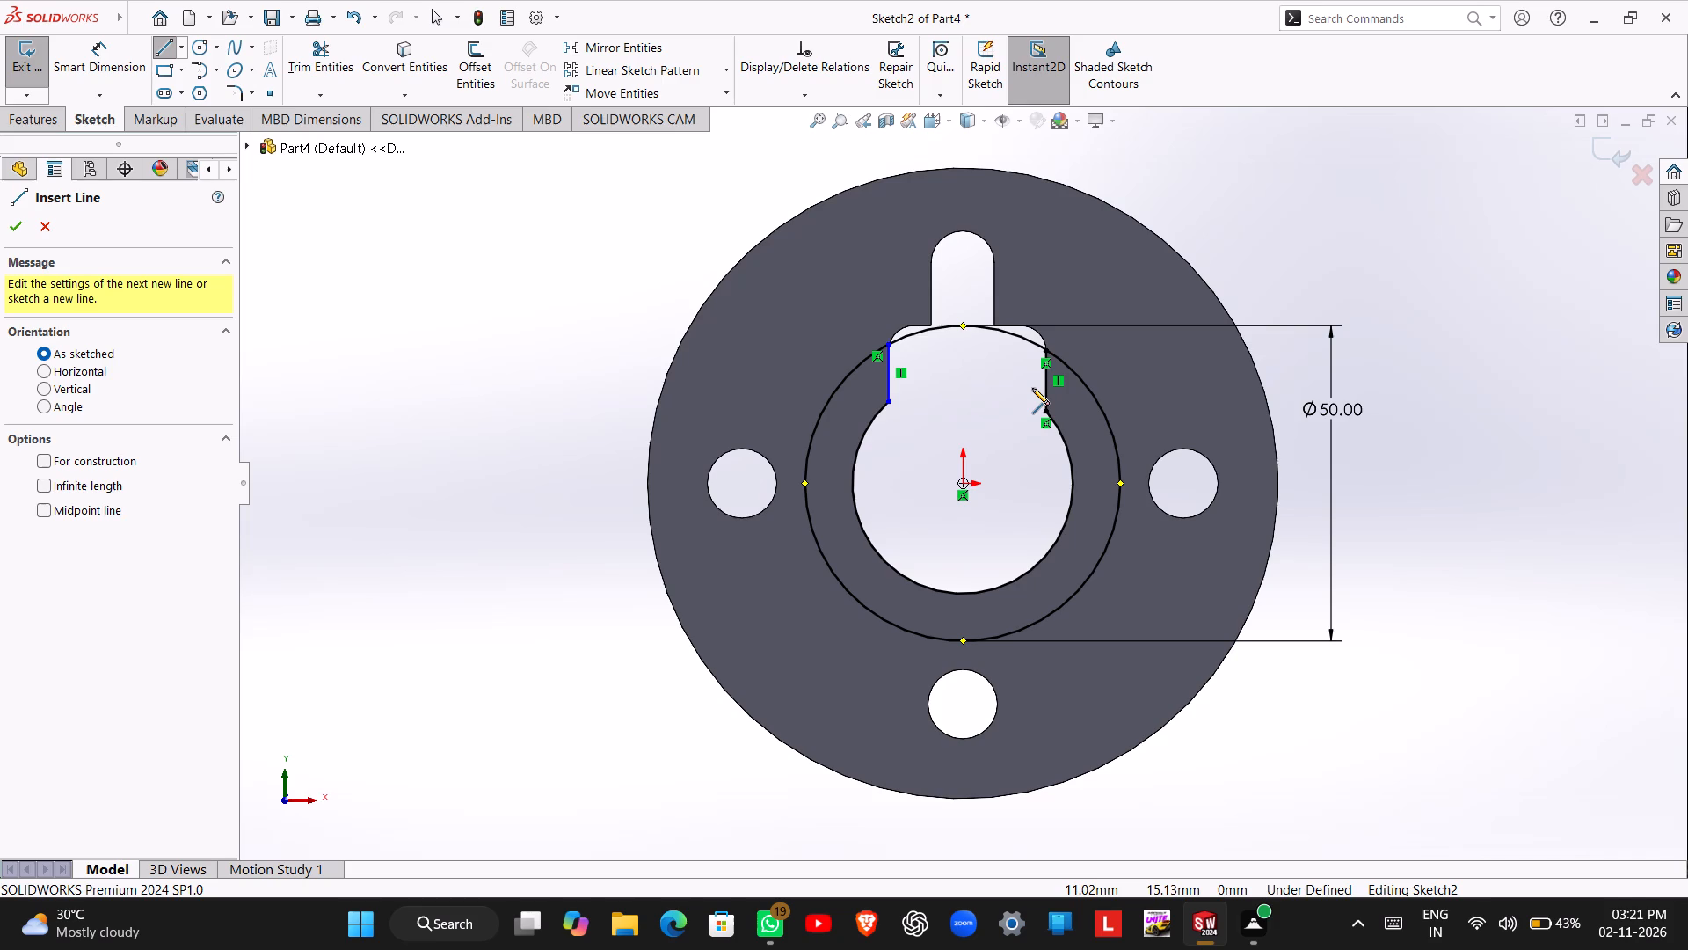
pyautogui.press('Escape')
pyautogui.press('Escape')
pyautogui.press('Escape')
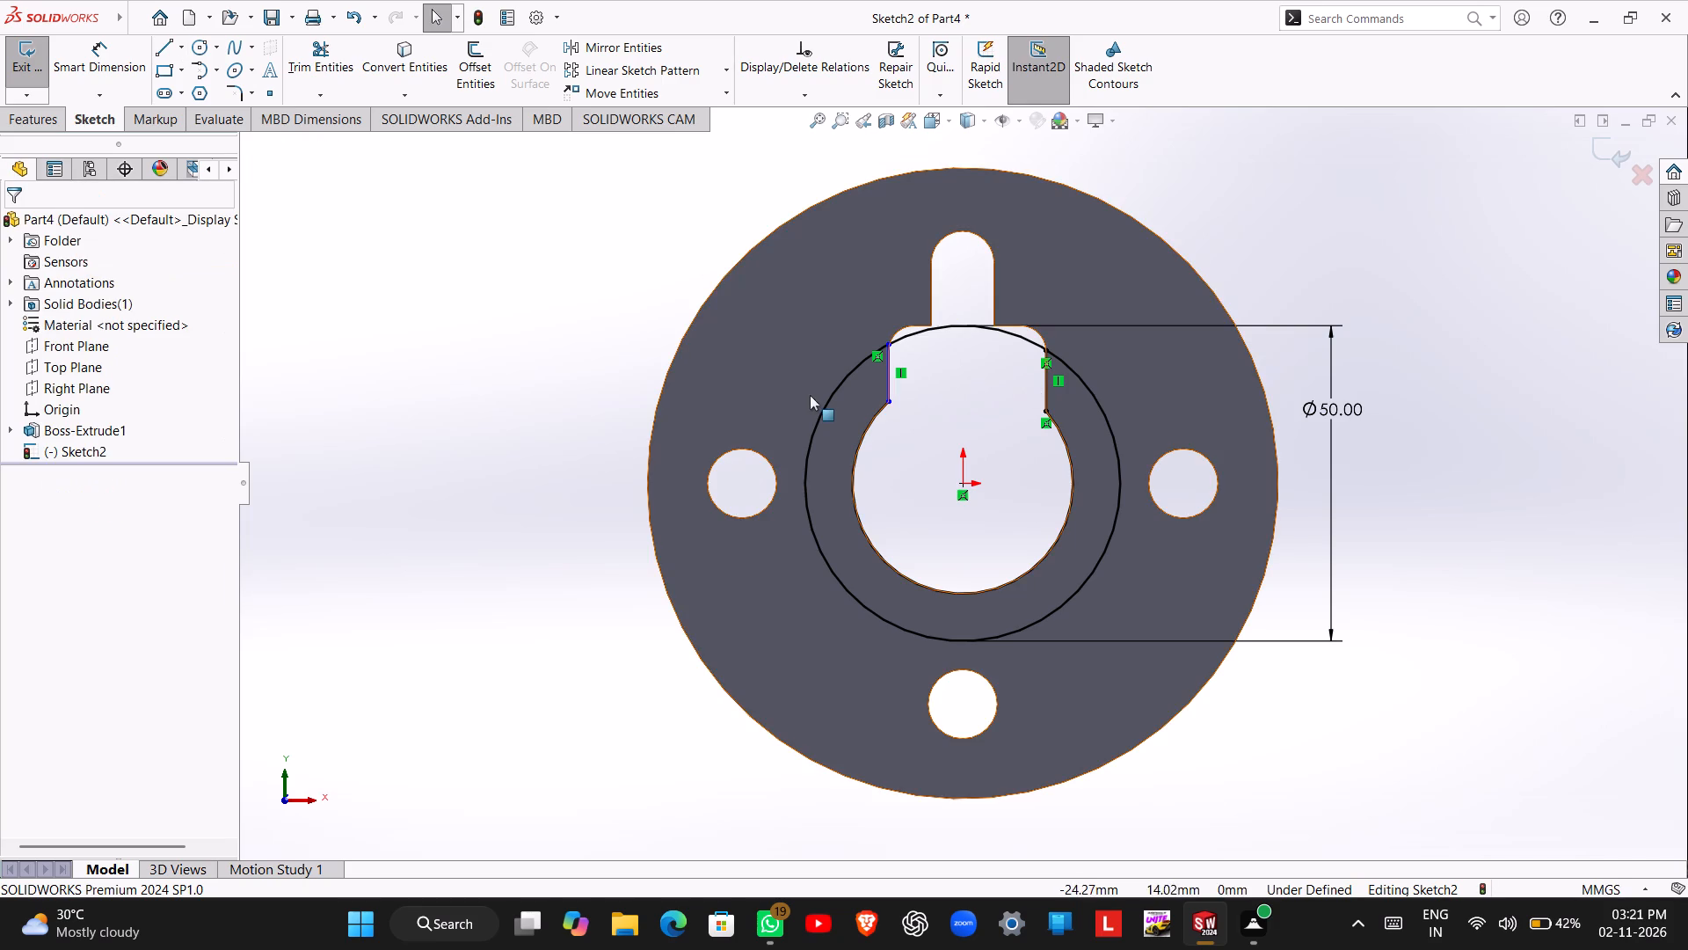
# Select the vertical sketch line on the cut-out's left side near its upper end at the 50 mm circle.
pyautogui.scroll(-3, 947, 379)
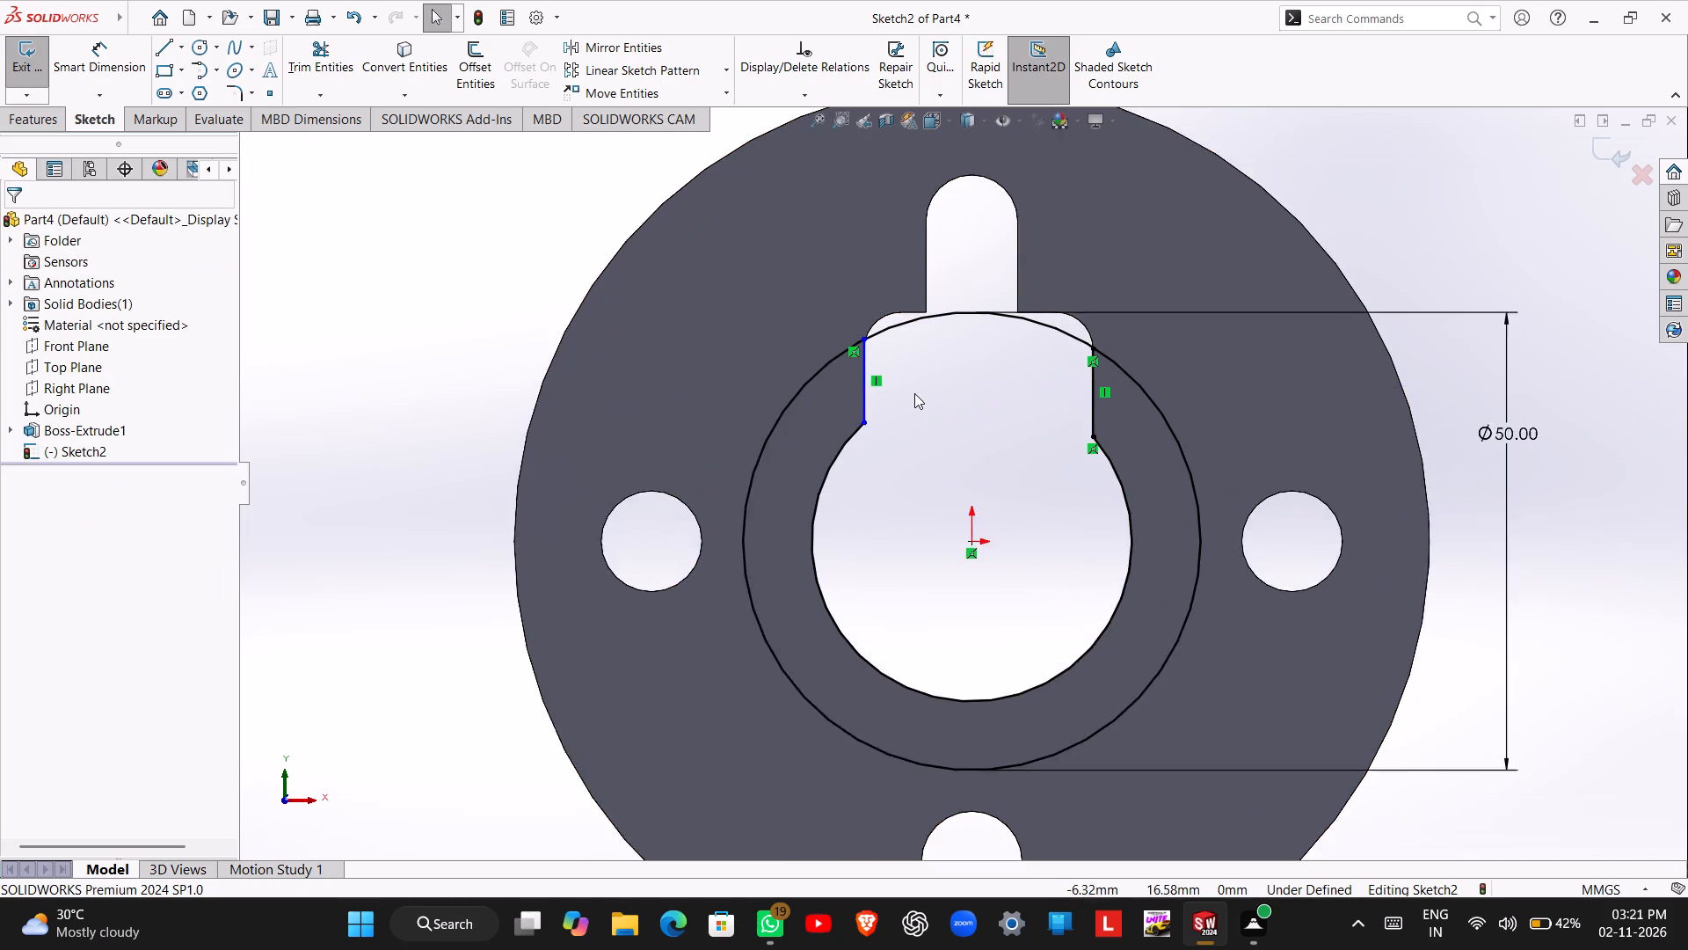
pyautogui.scroll(-4, 911, 385)
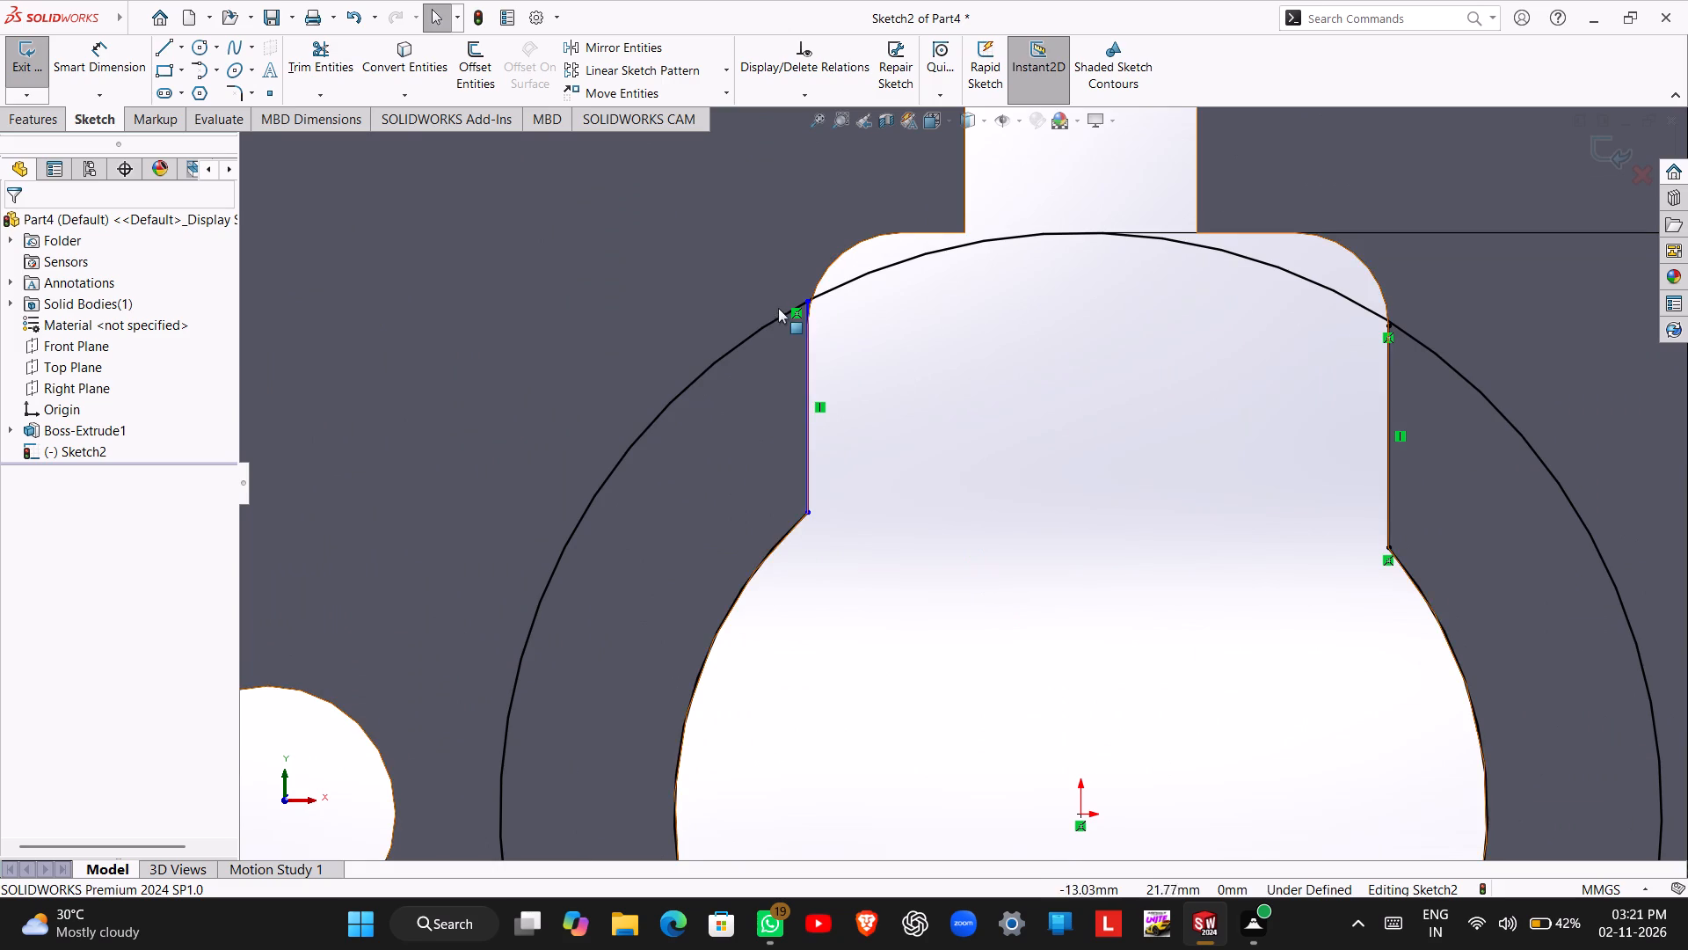
pyautogui.click(808, 313)
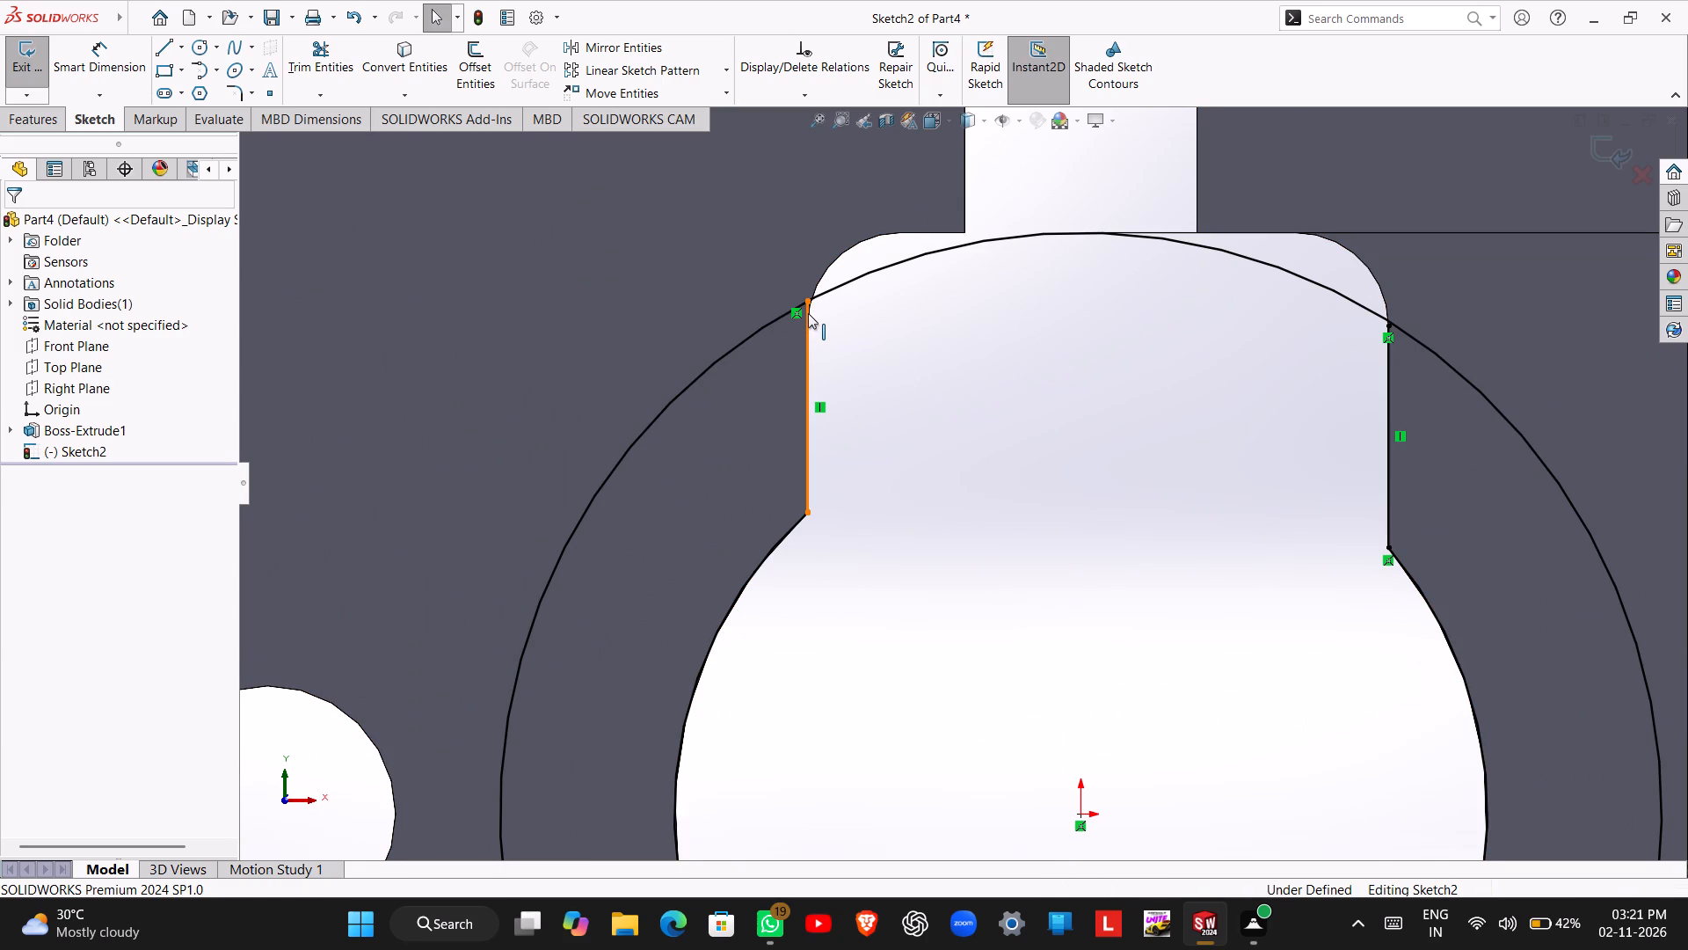
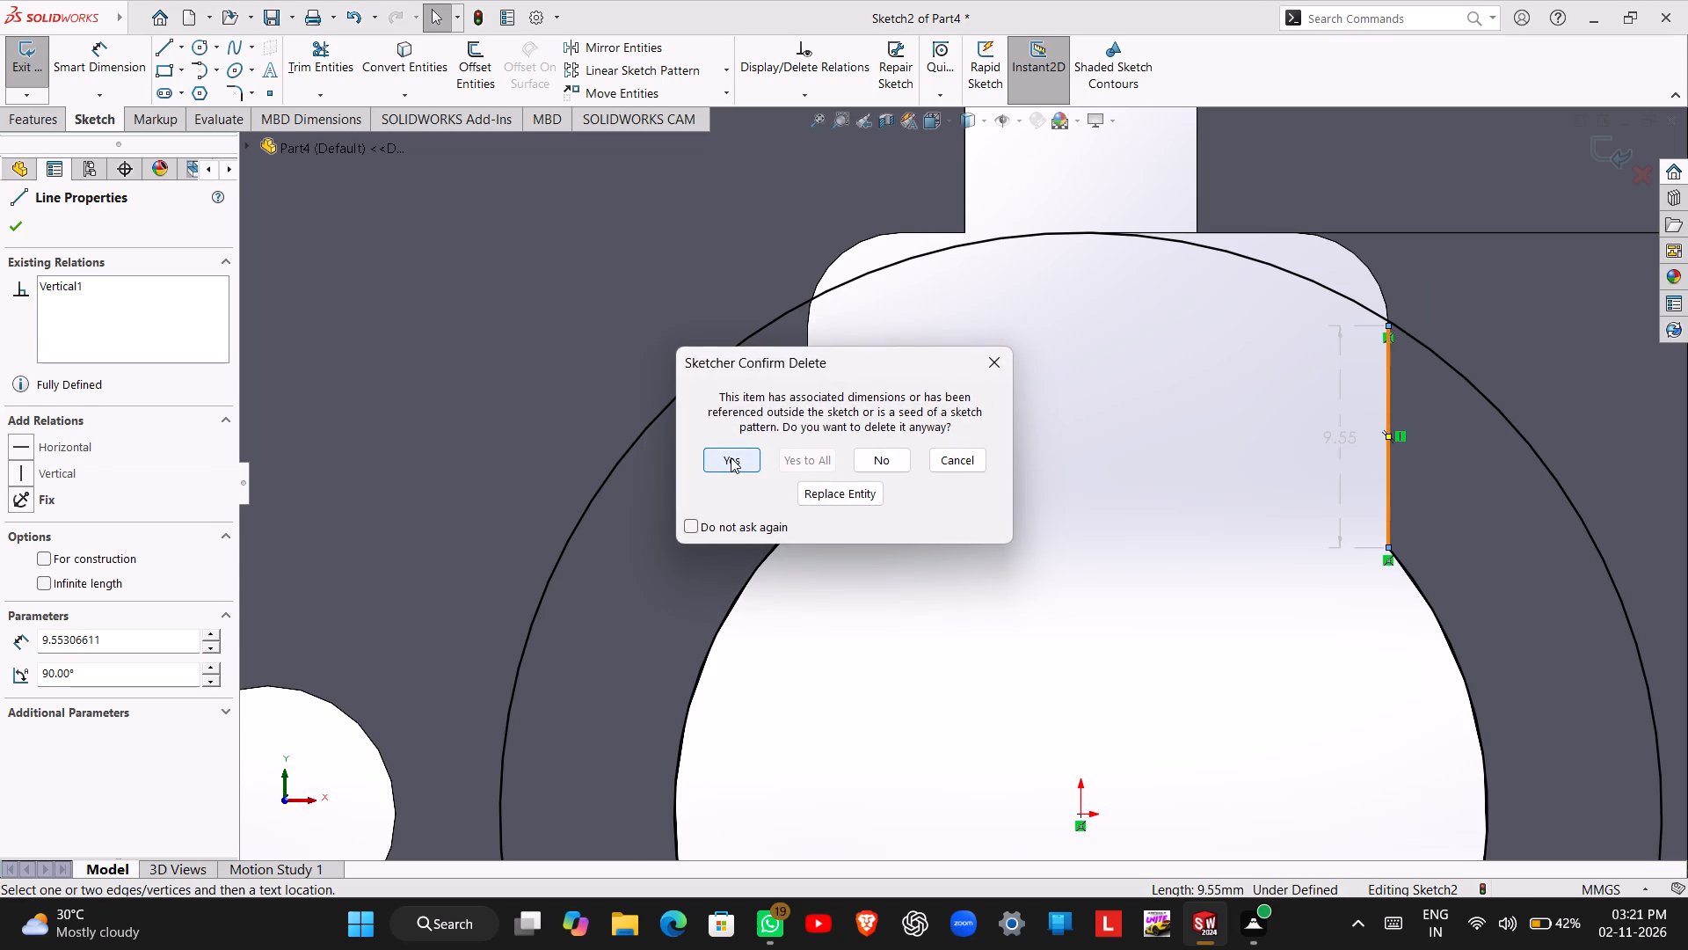
# Delete the vertical sketch line on the cut-out's right side.
pyautogui.click(731, 457)
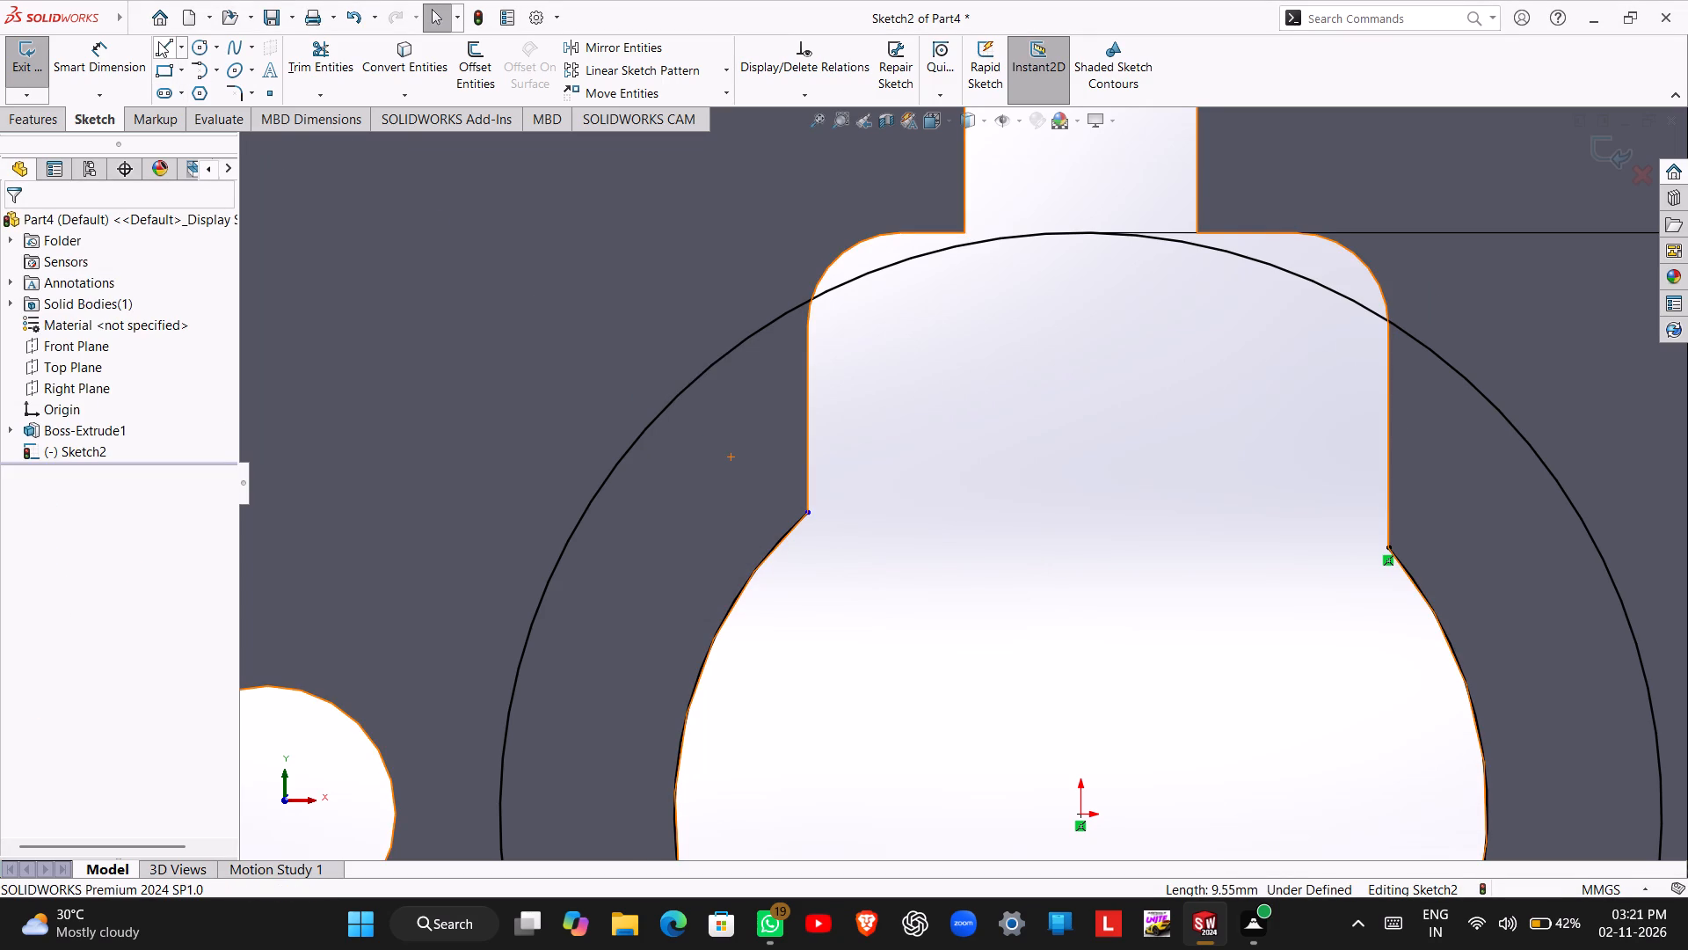
# Sketch vertical lines along the cut-out's left and right sides from the inner arc's ends to the 50 mm circle, about 9.1 and 9.8 mm long.
pyautogui.click(156, 43)
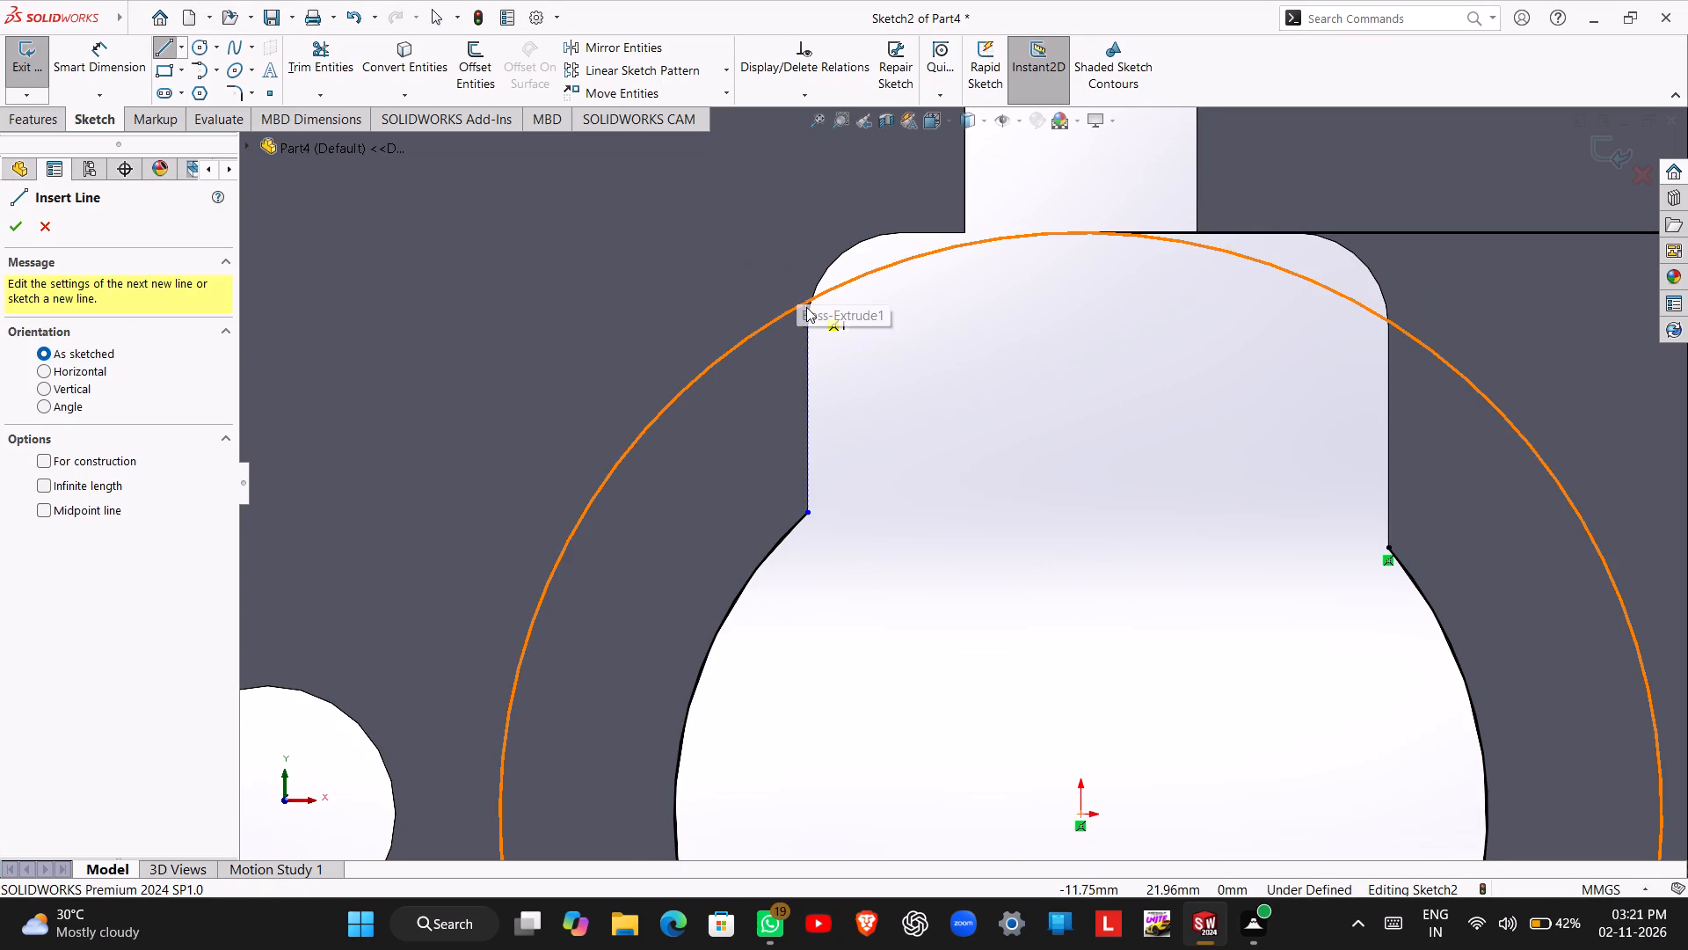
pyautogui.click(808, 513)
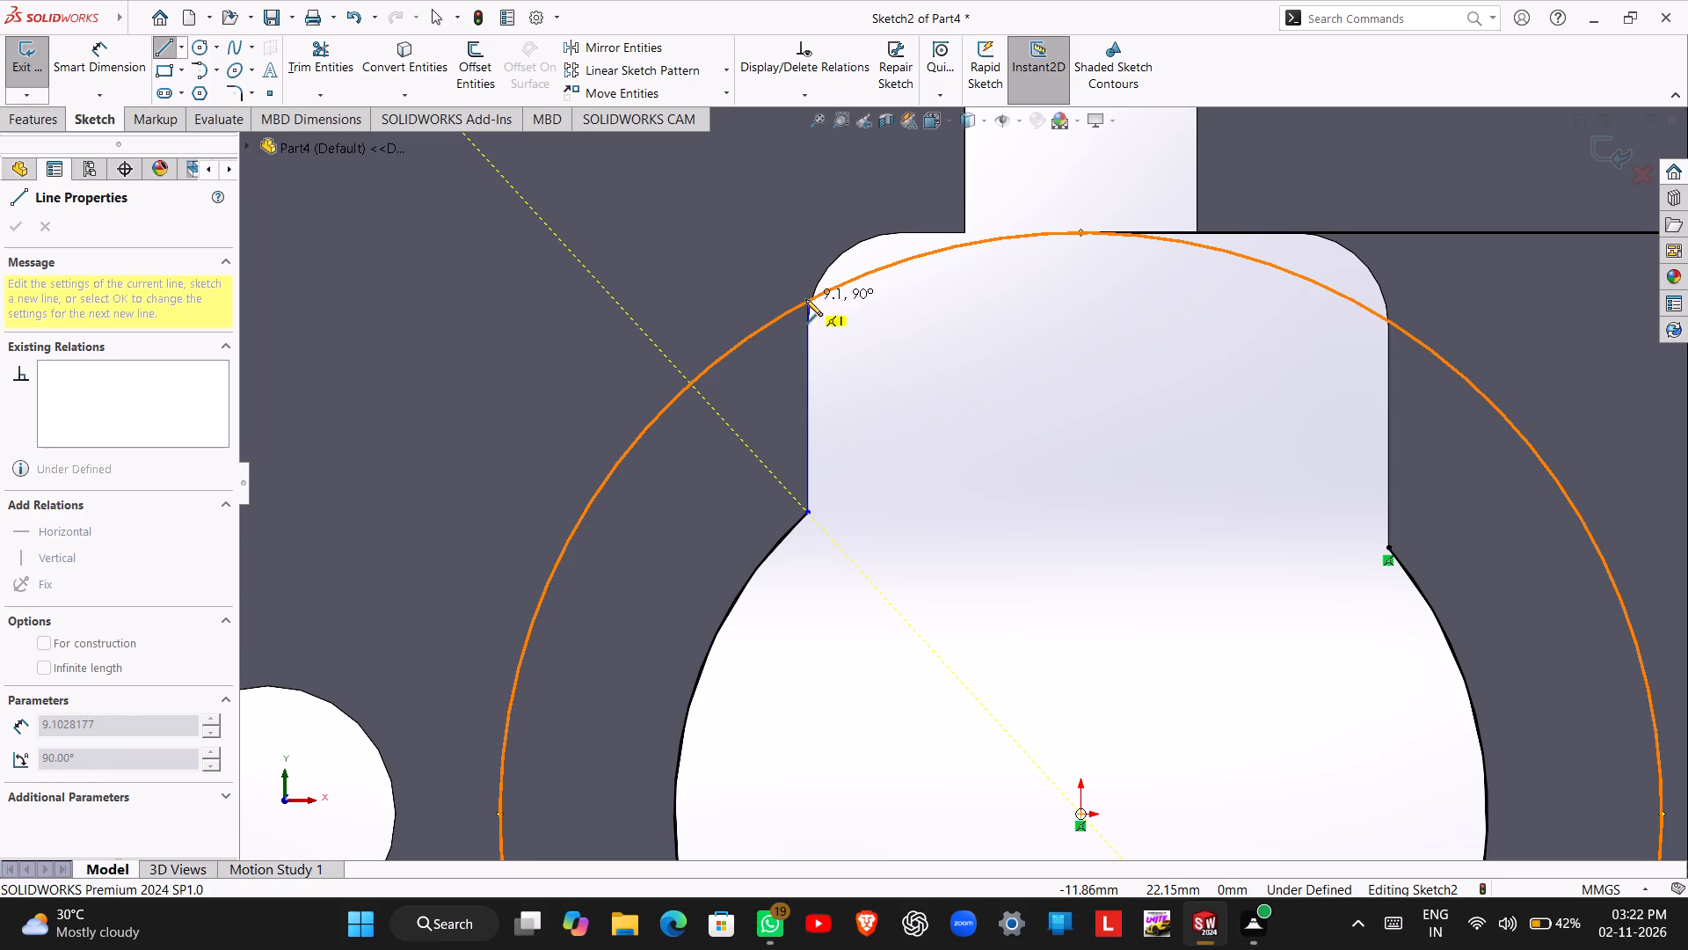
pyautogui.click(804, 302)
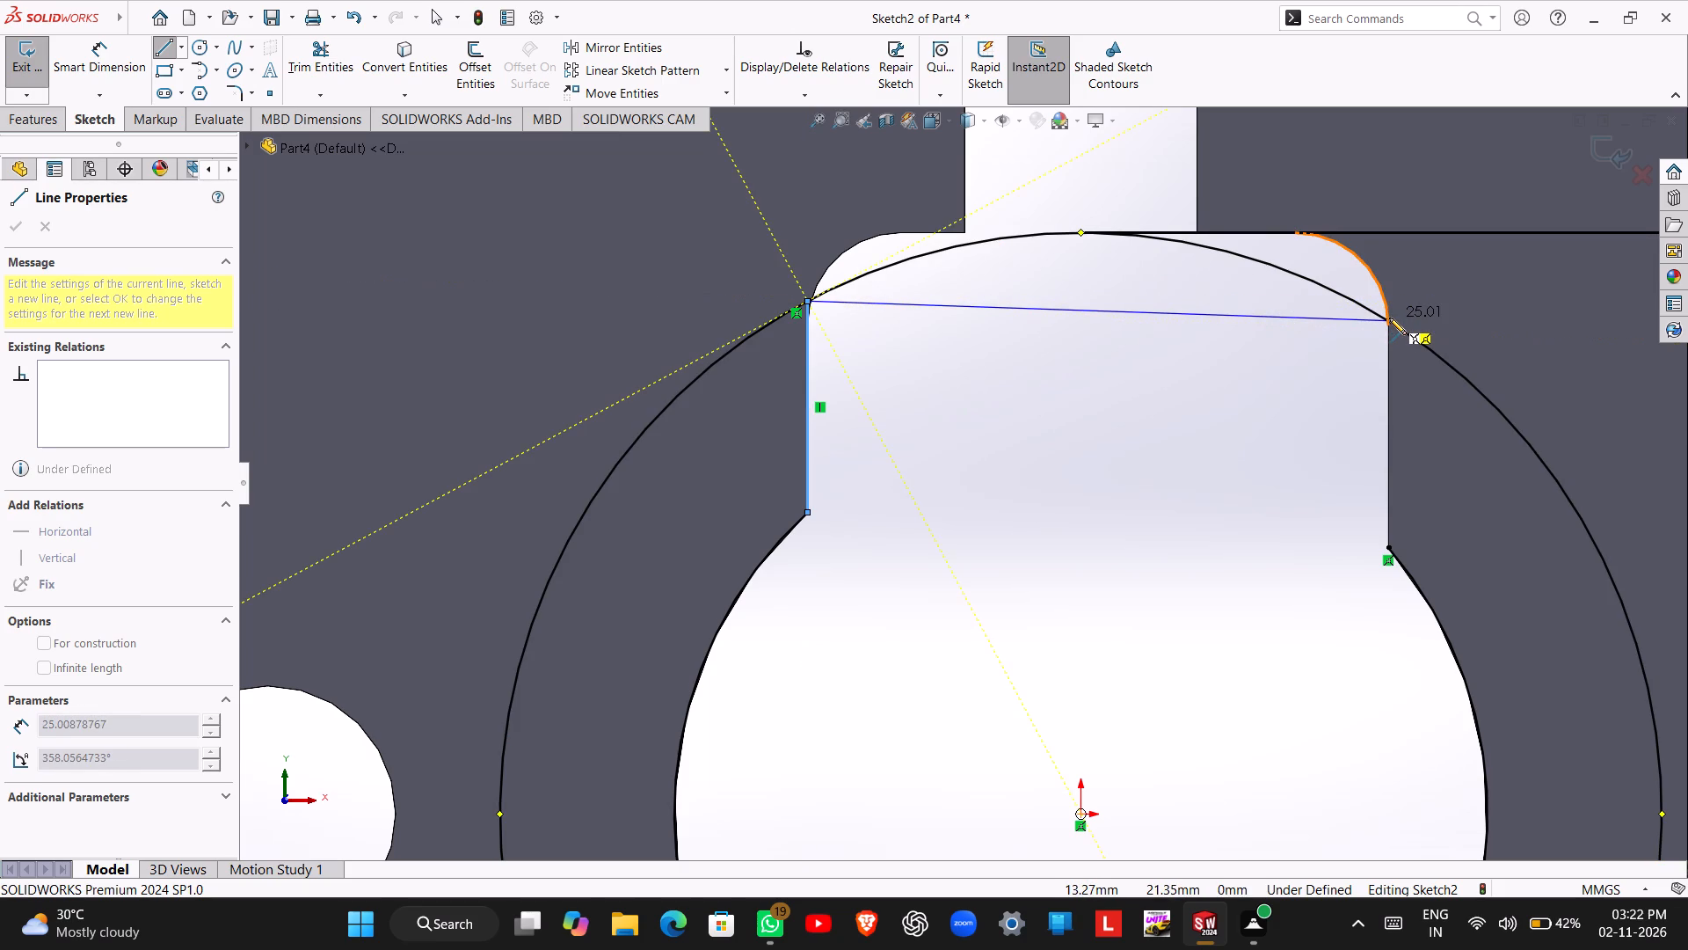
pyautogui.press('Escape')
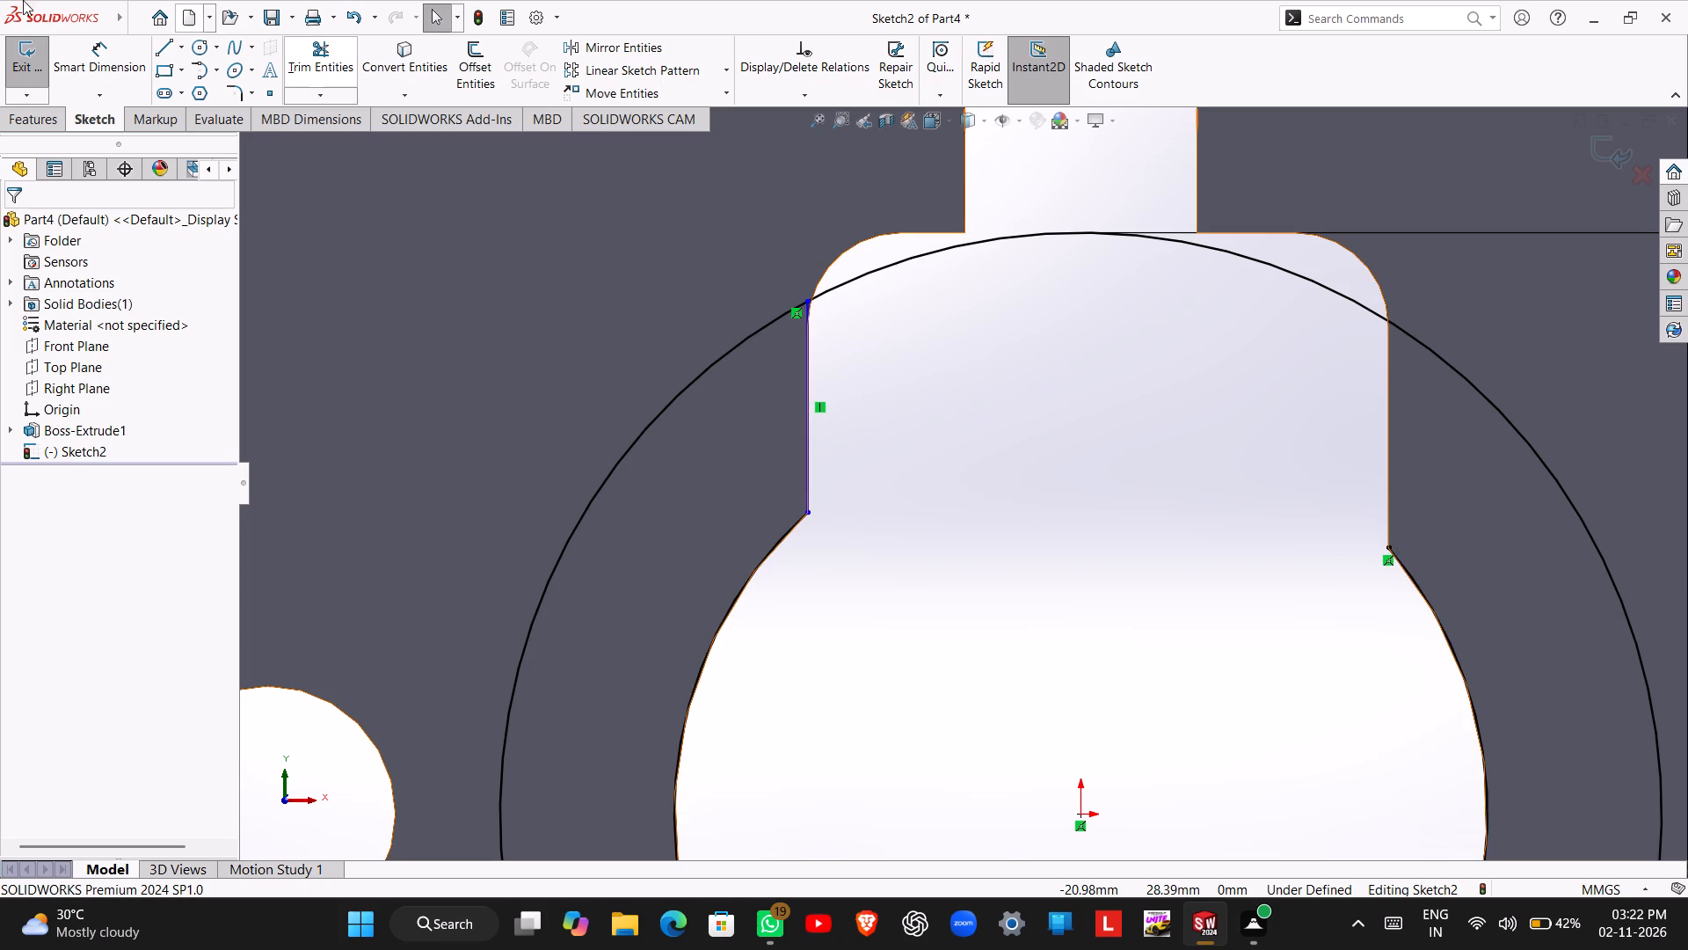
pyautogui.click(170, 48)
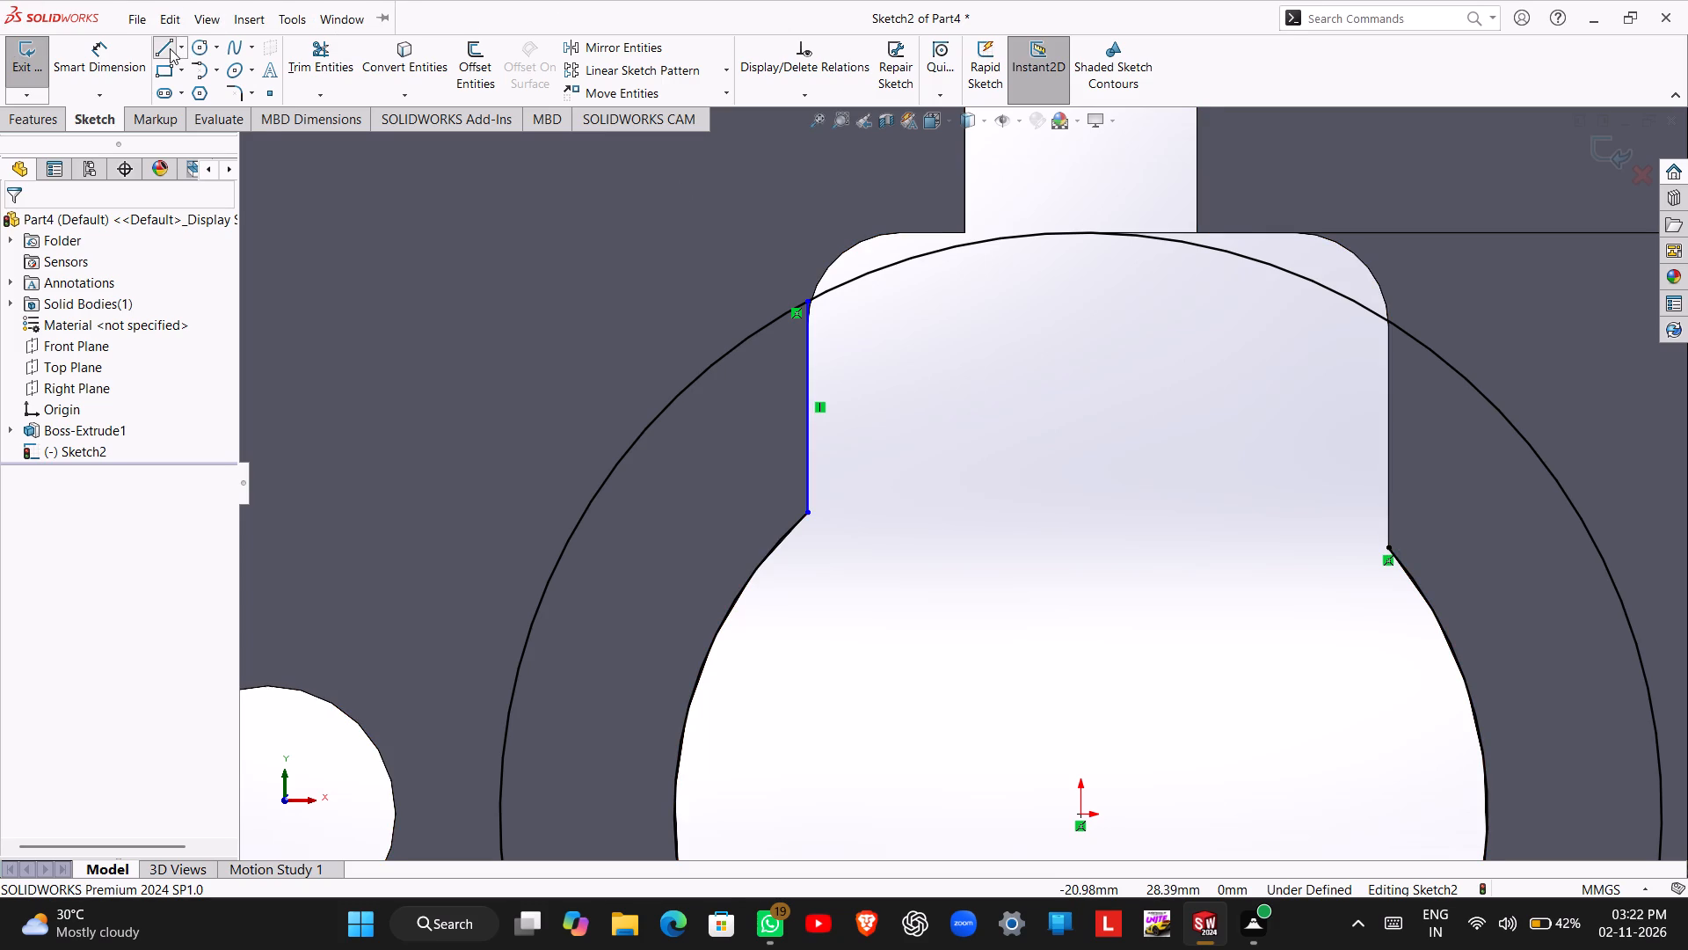
pyautogui.click(1388, 549)
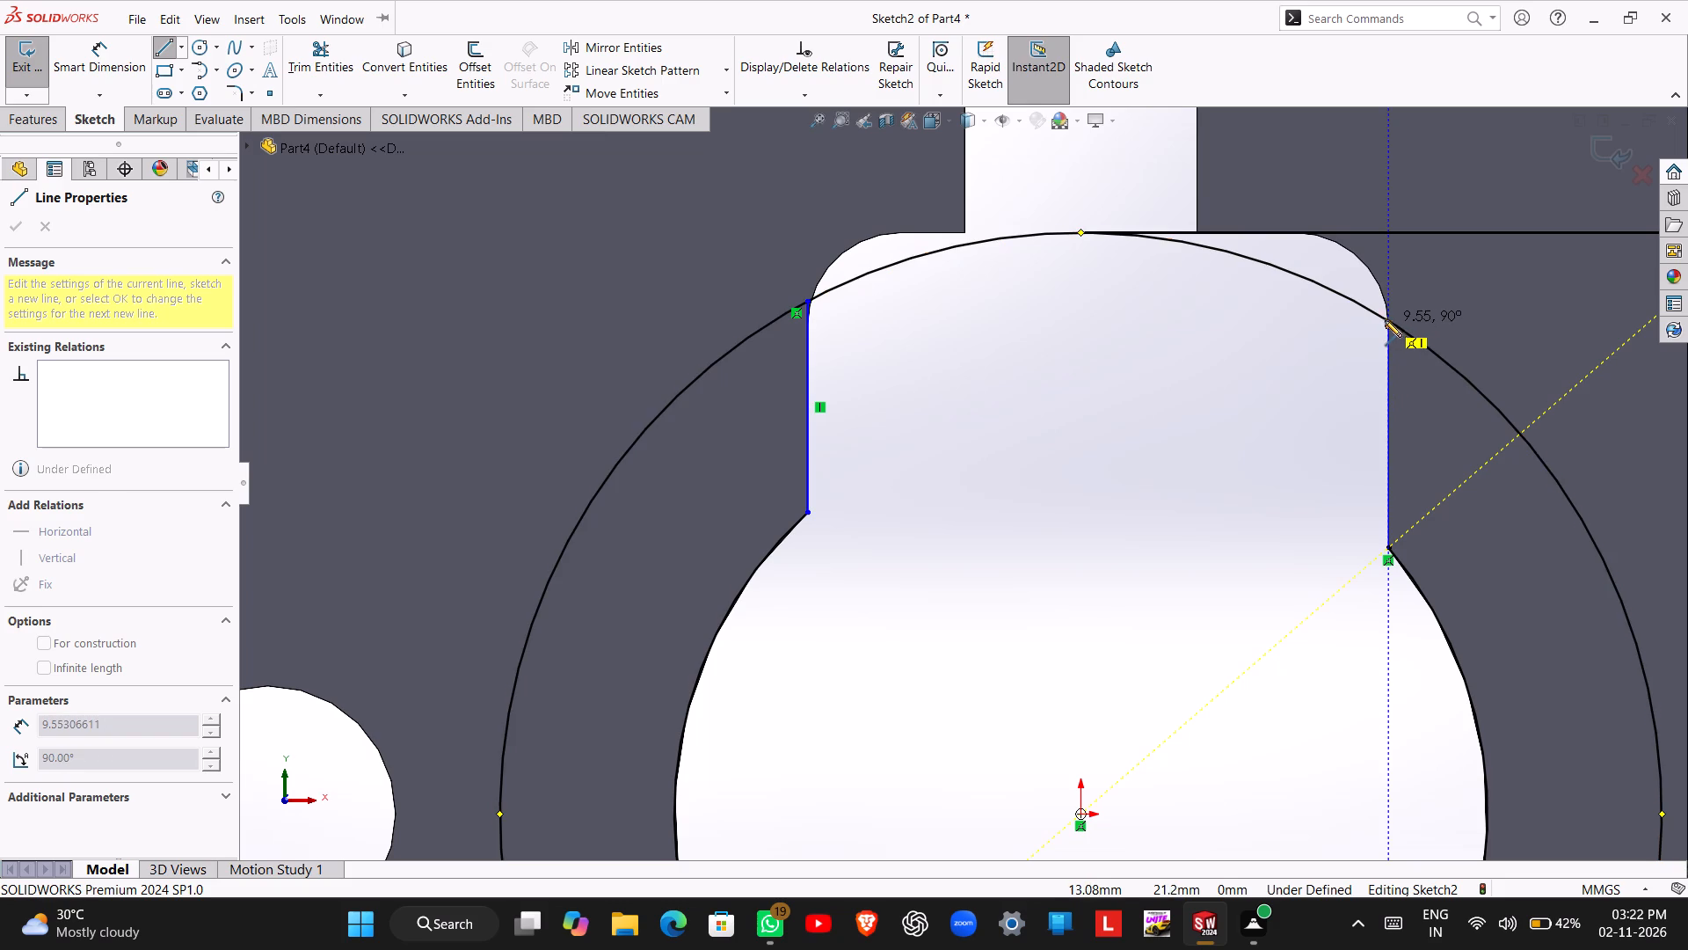
pyautogui.click(1385, 318)
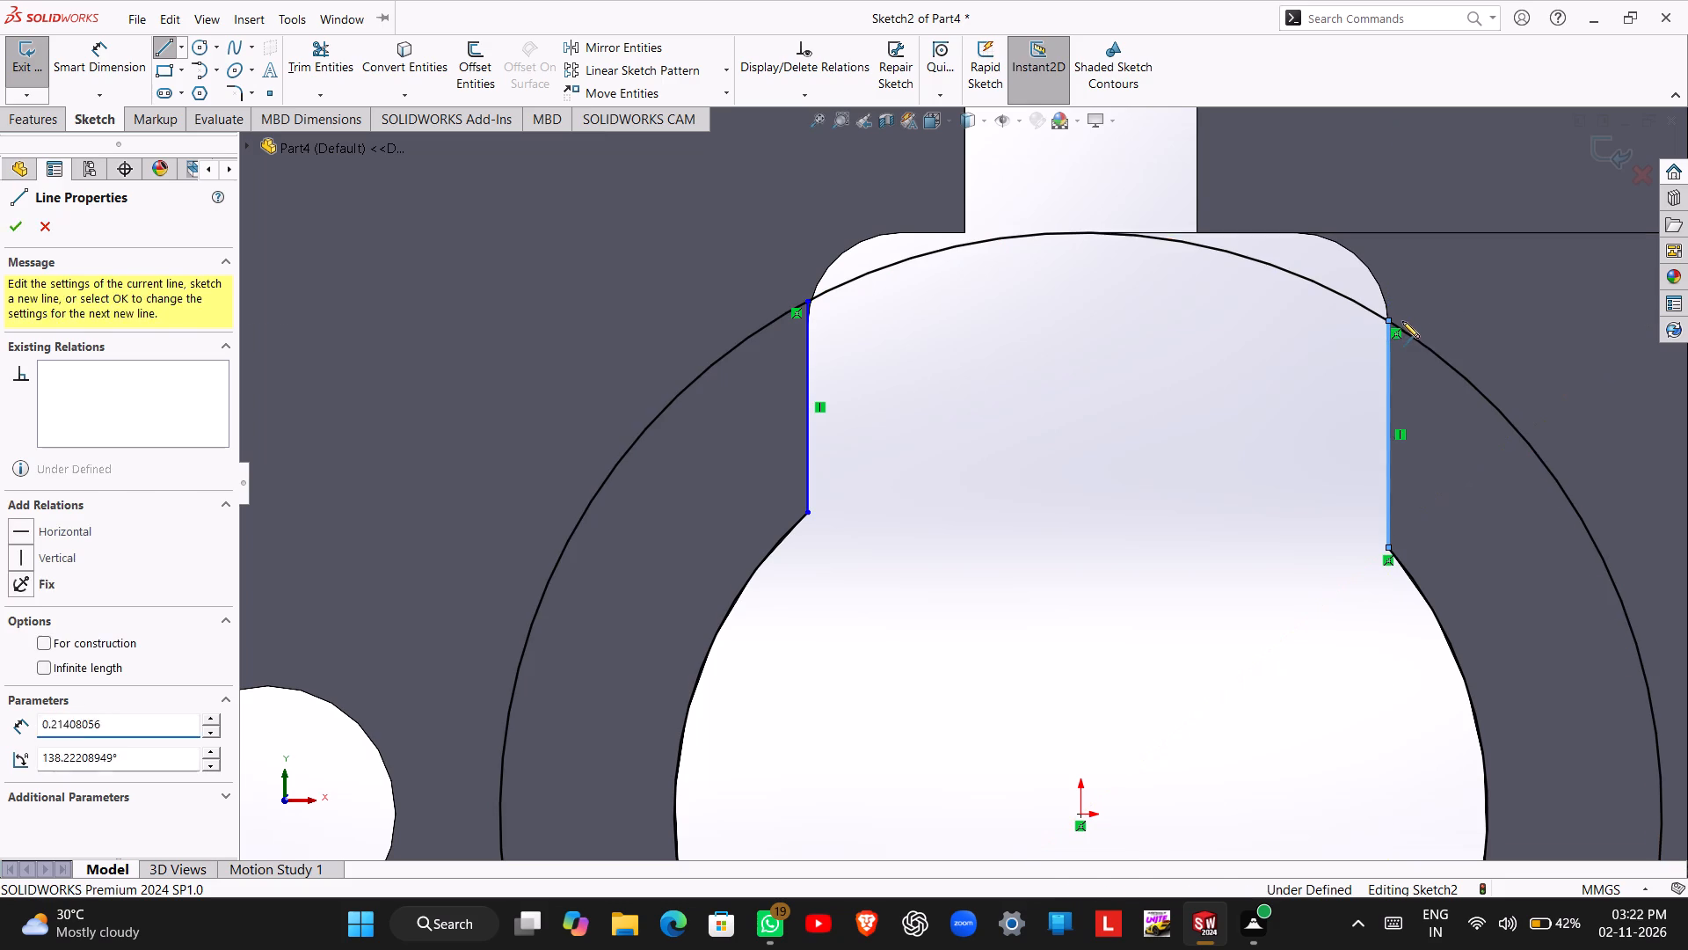
pyautogui.press('Escape')
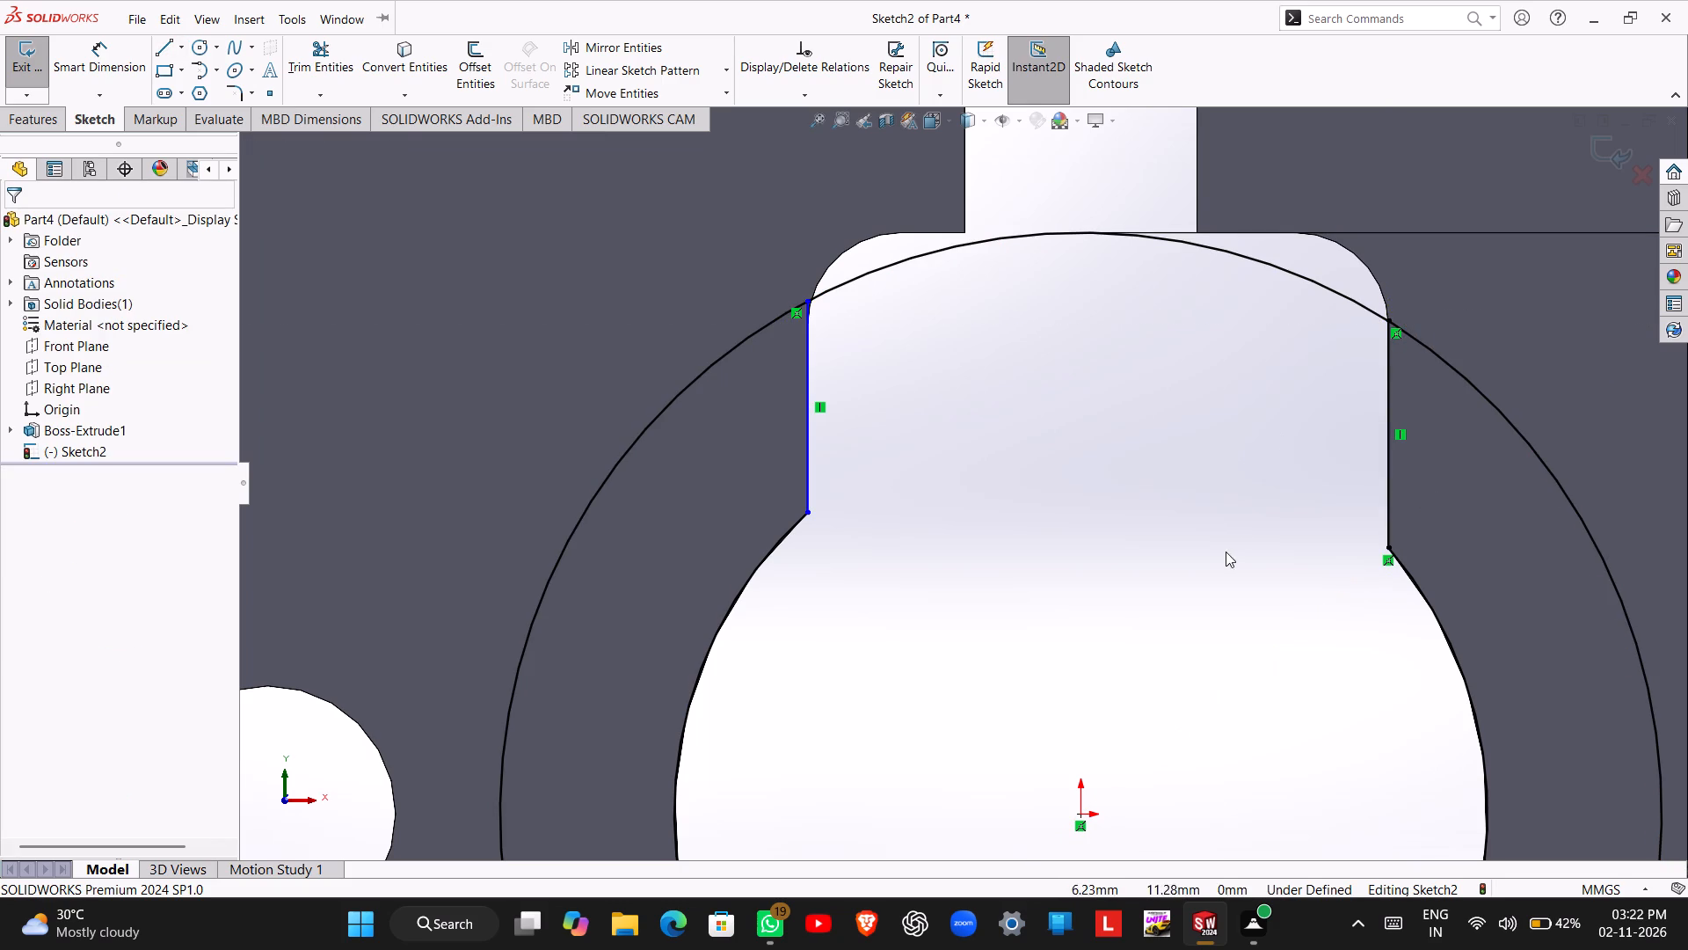
# Apply a vertical relation to the right and left side lines of the cut-out.
pyautogui.click(1392, 370)
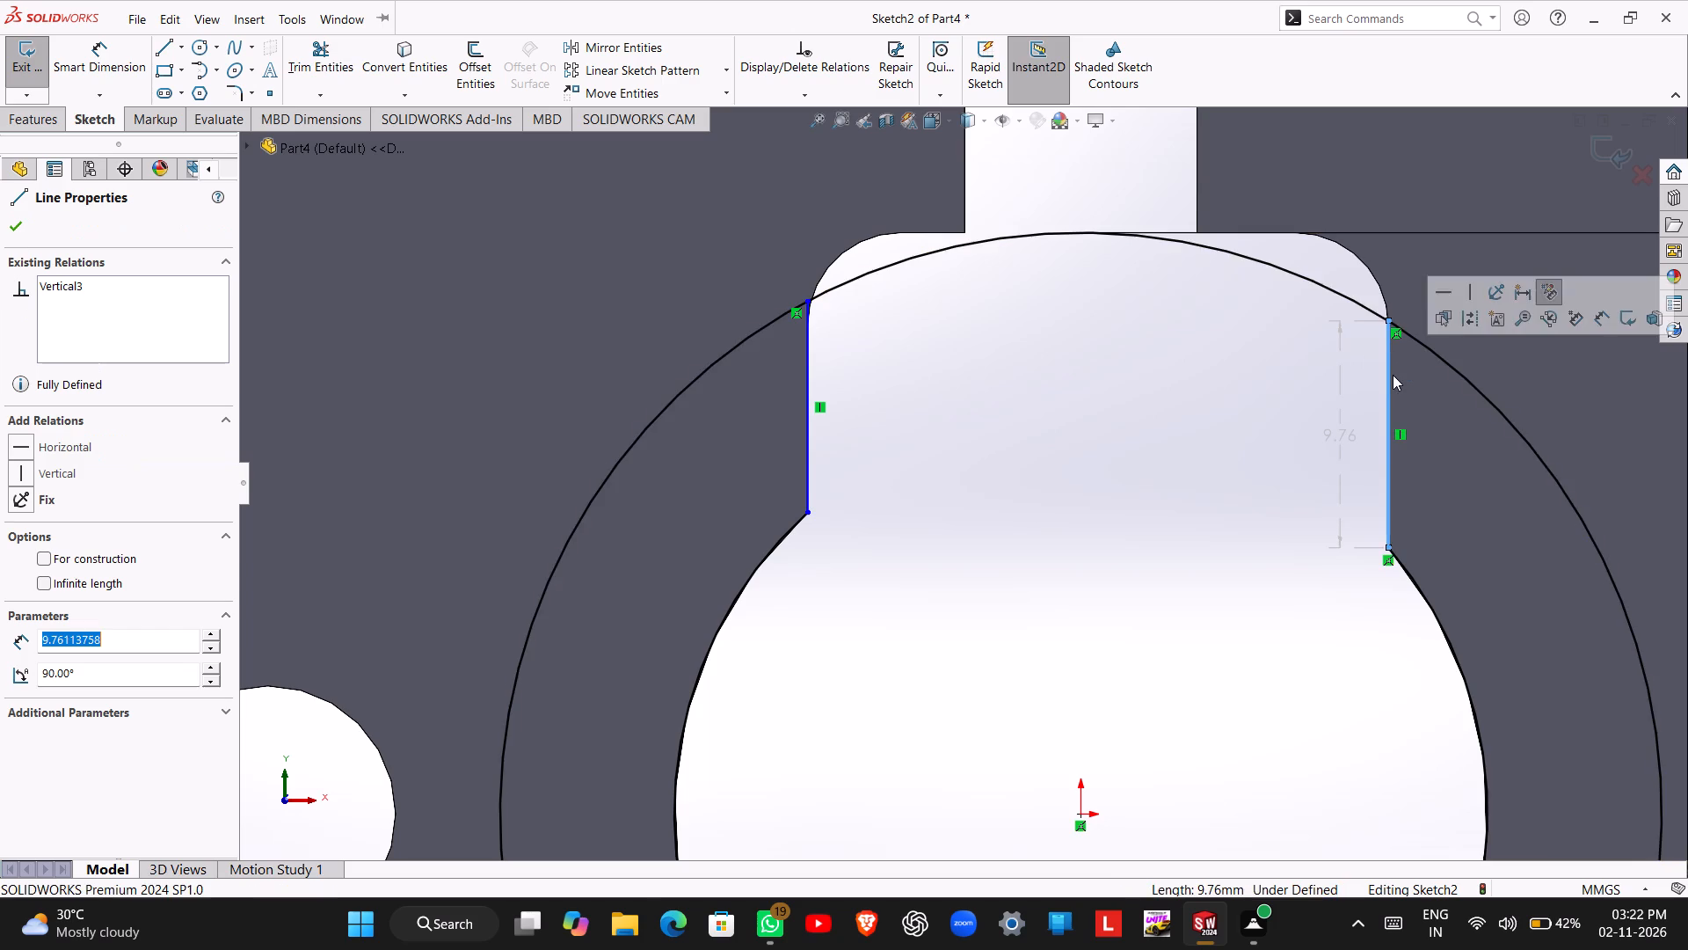
pyautogui.click(1470, 294)
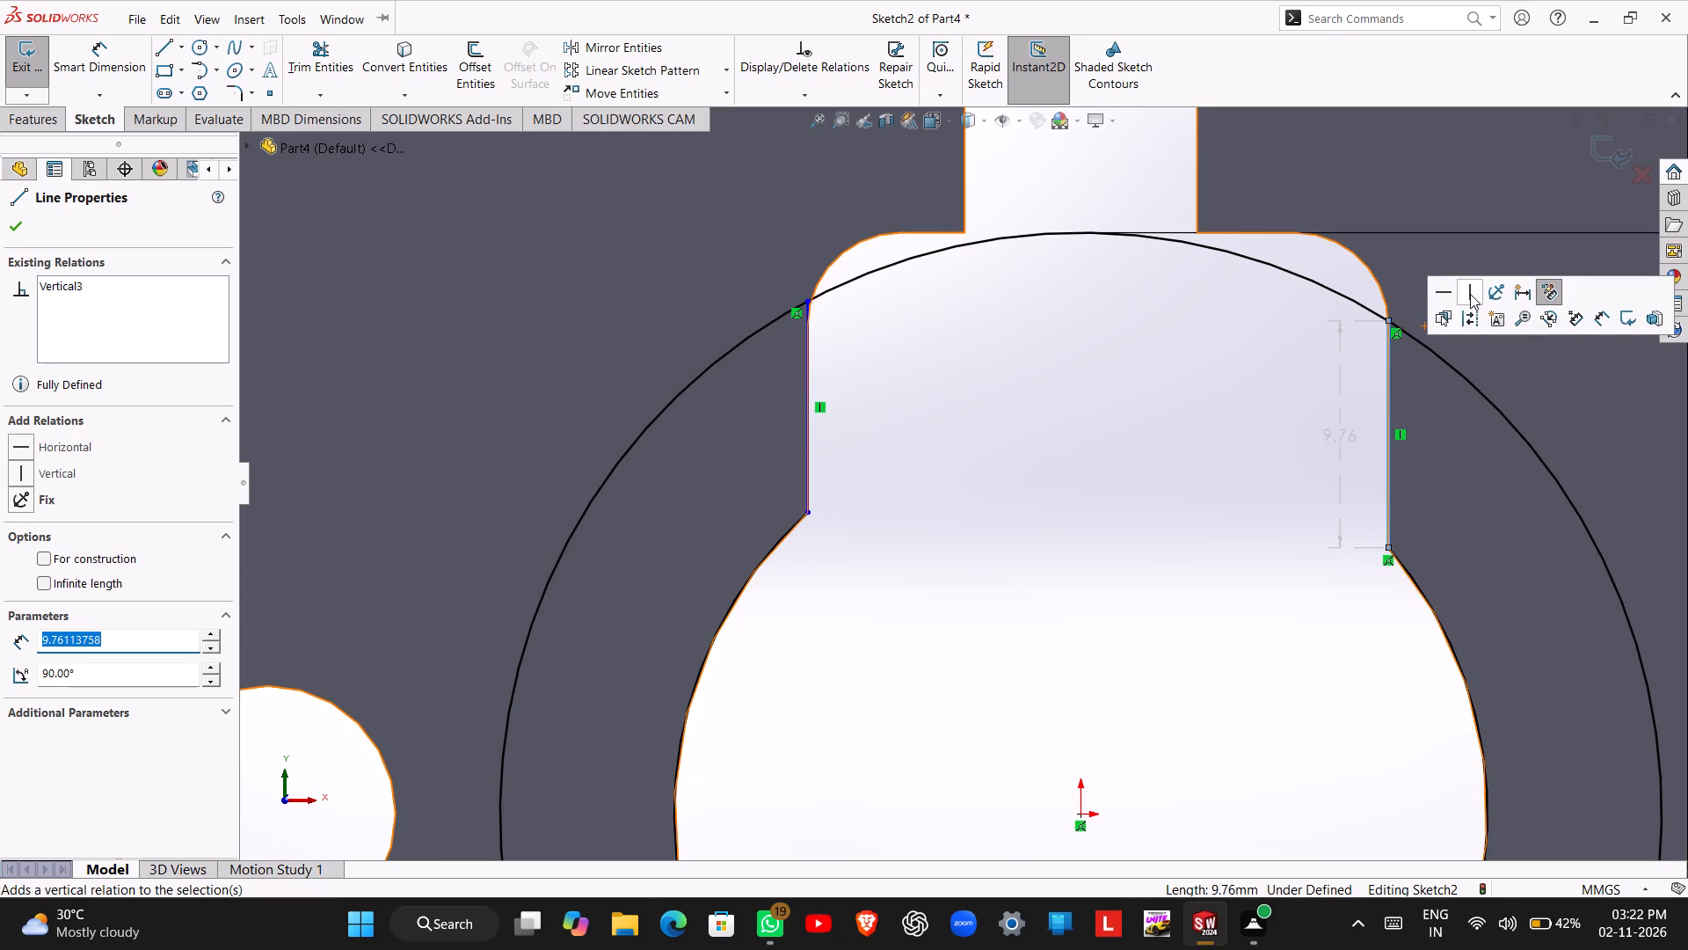
pyautogui.click(1471, 297)
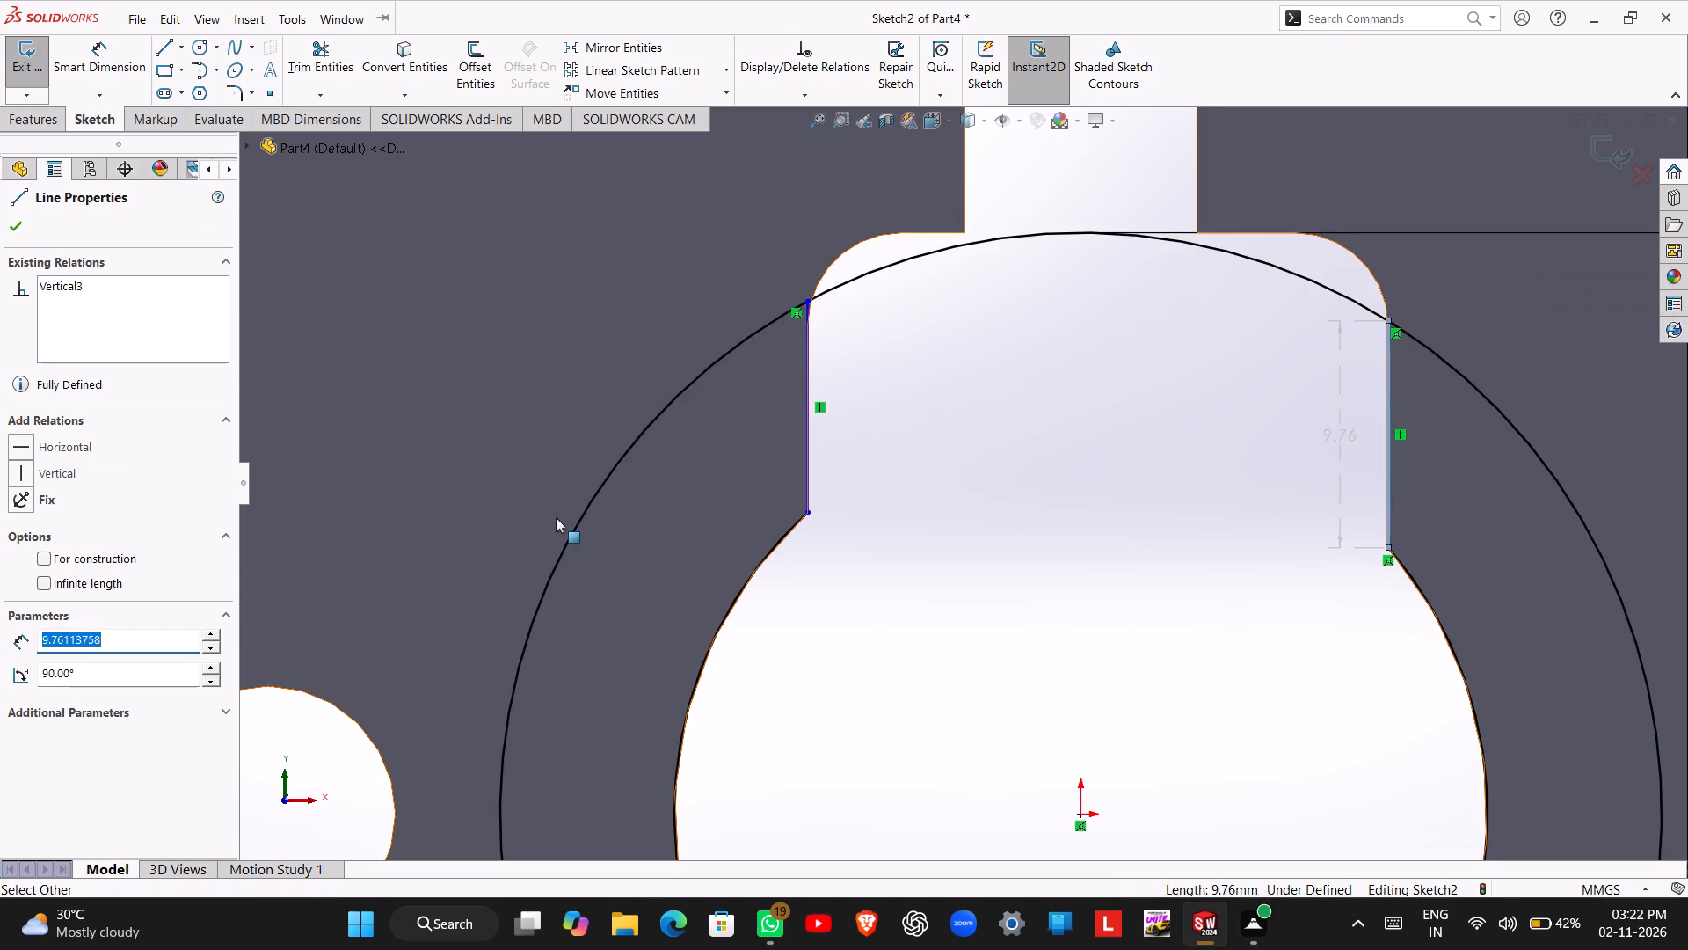
pyautogui.click(810, 363)
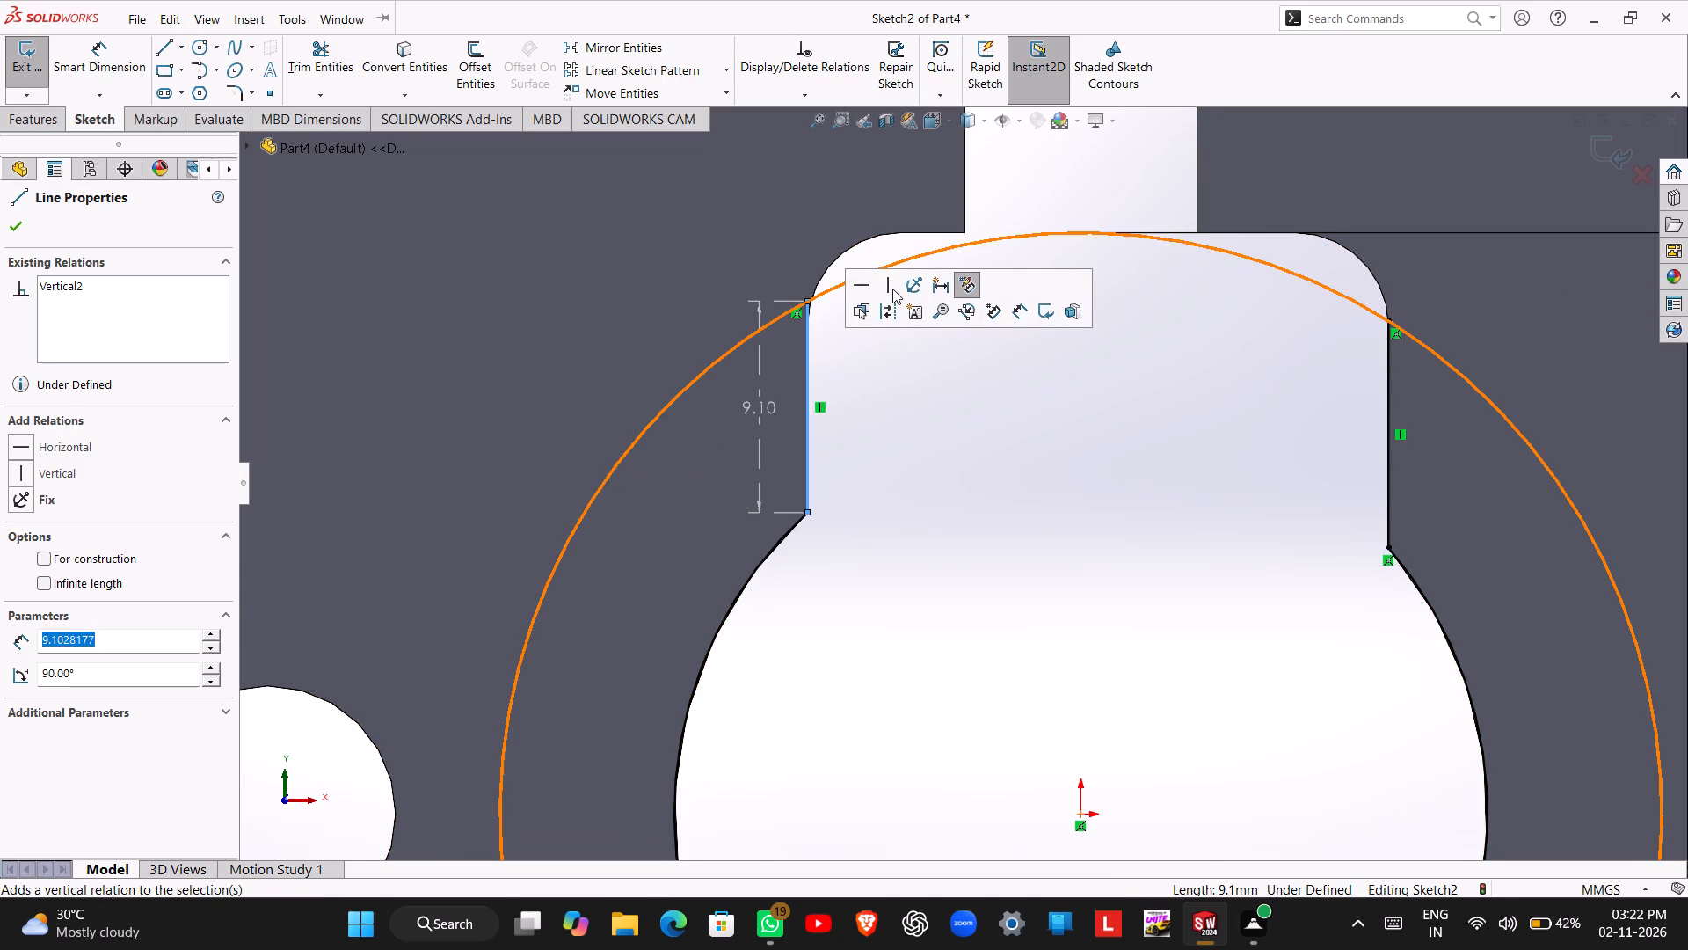
pyautogui.click(892, 289)
pyautogui.press('Escape')
pyautogui.press('Escape')
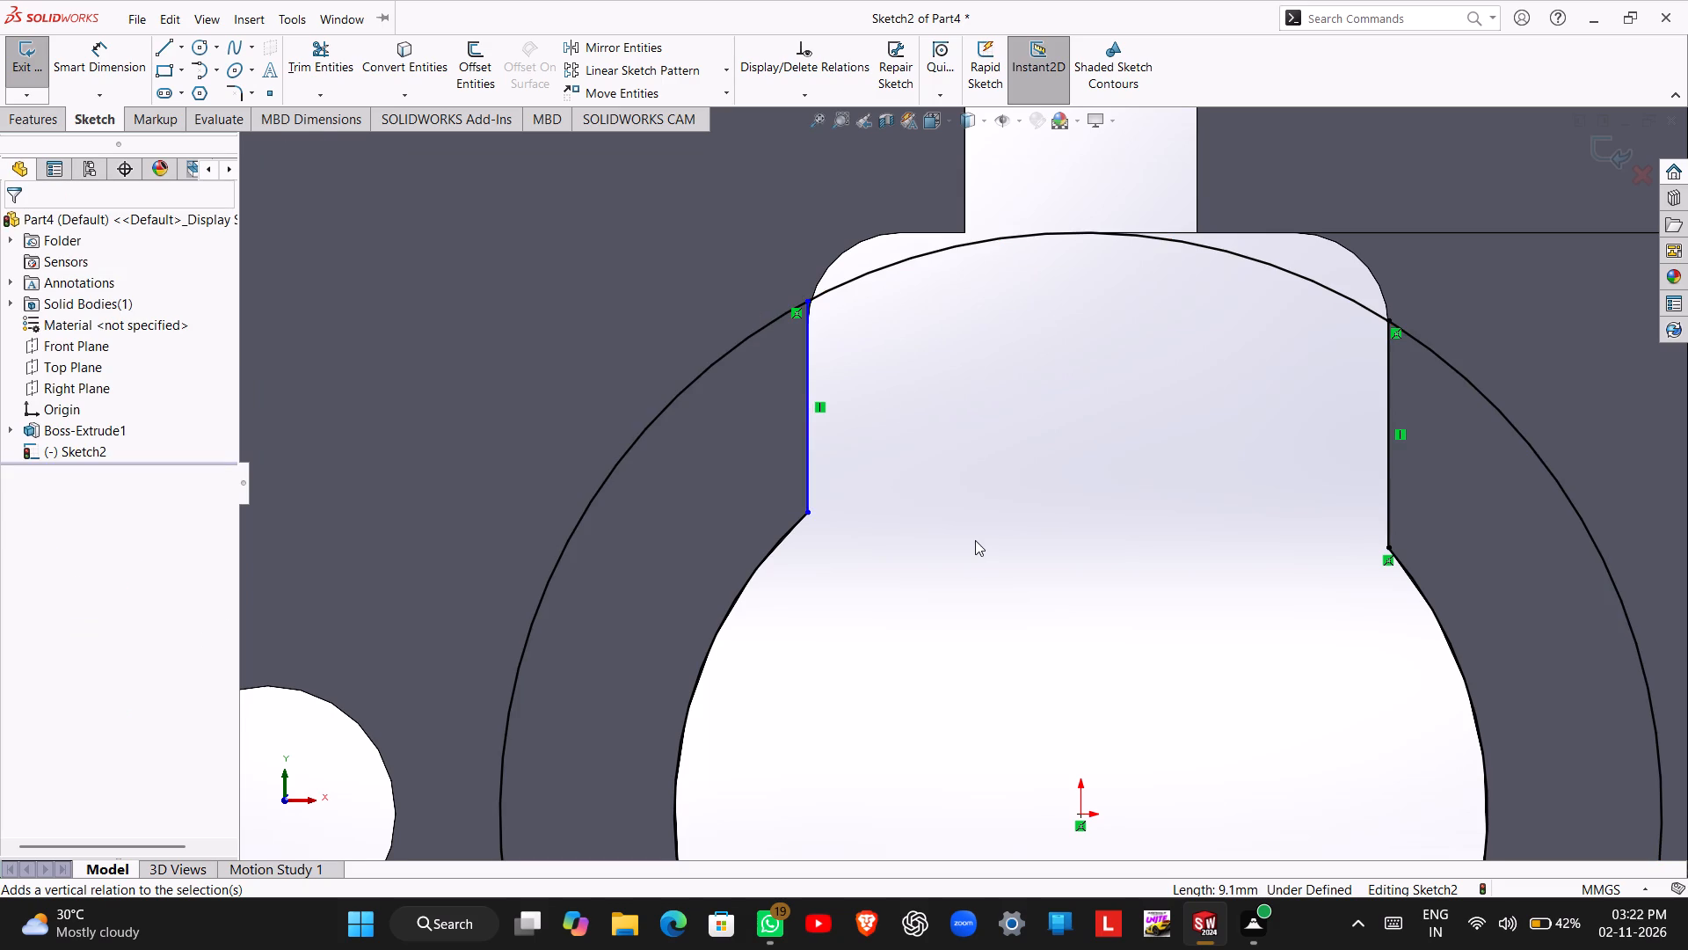
# Power trim the 50 mm circle's upper arc between the two vertical side lines.
pyautogui.scroll(6, 977, 538)
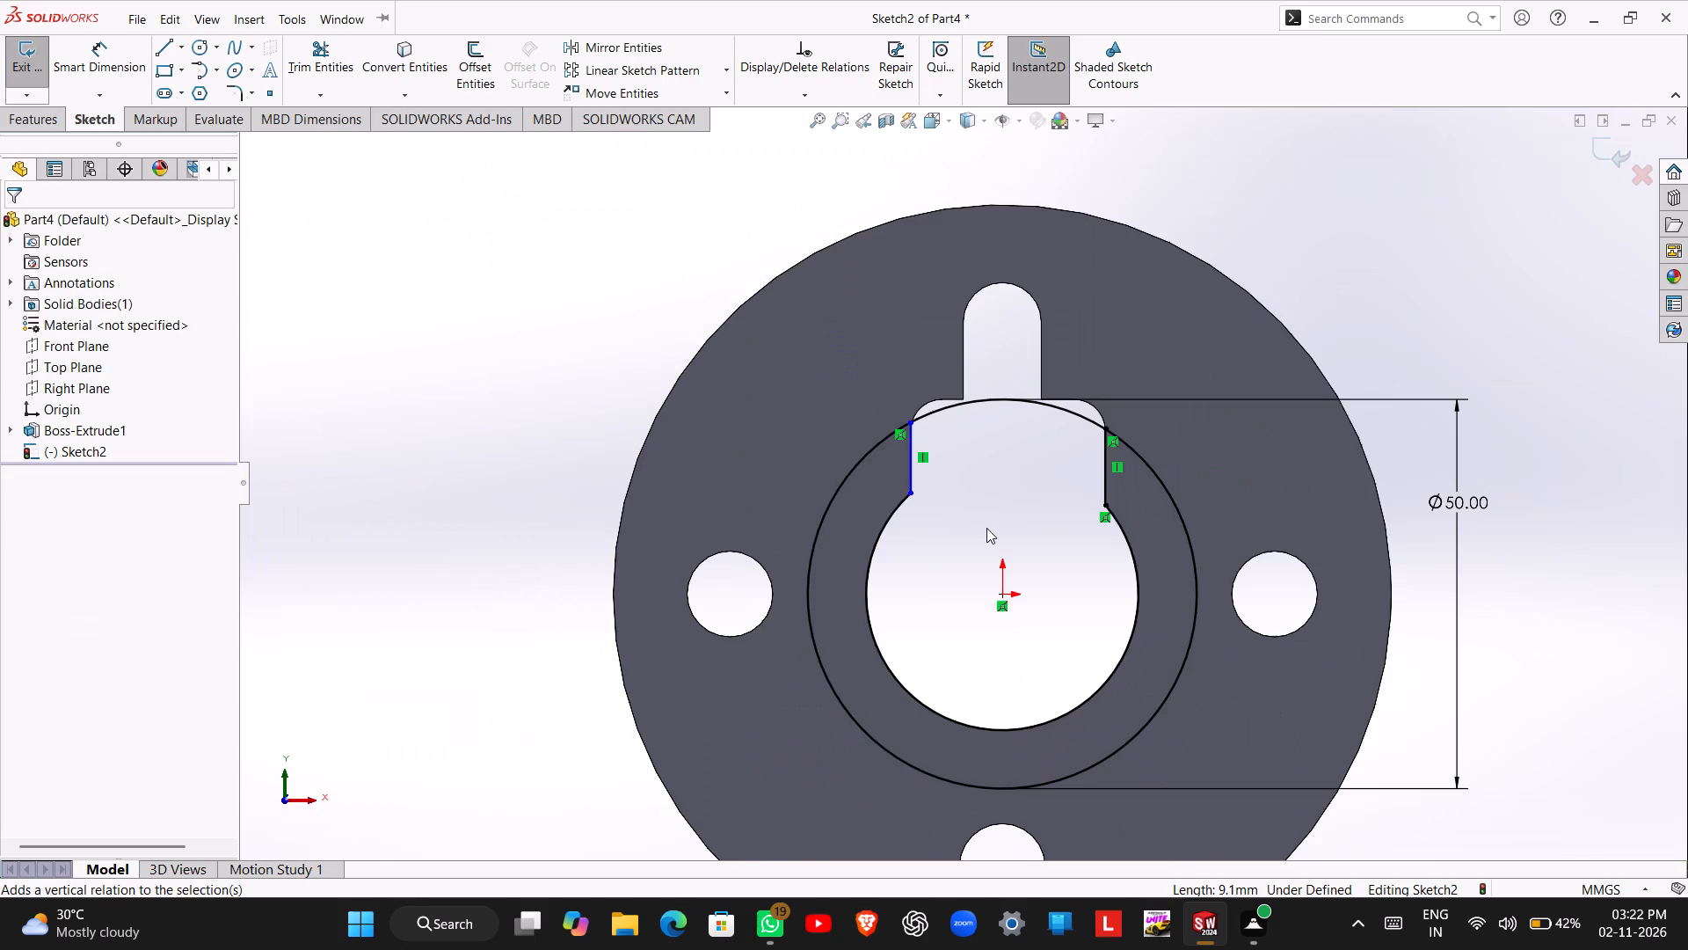
pyautogui.click(350, 50)
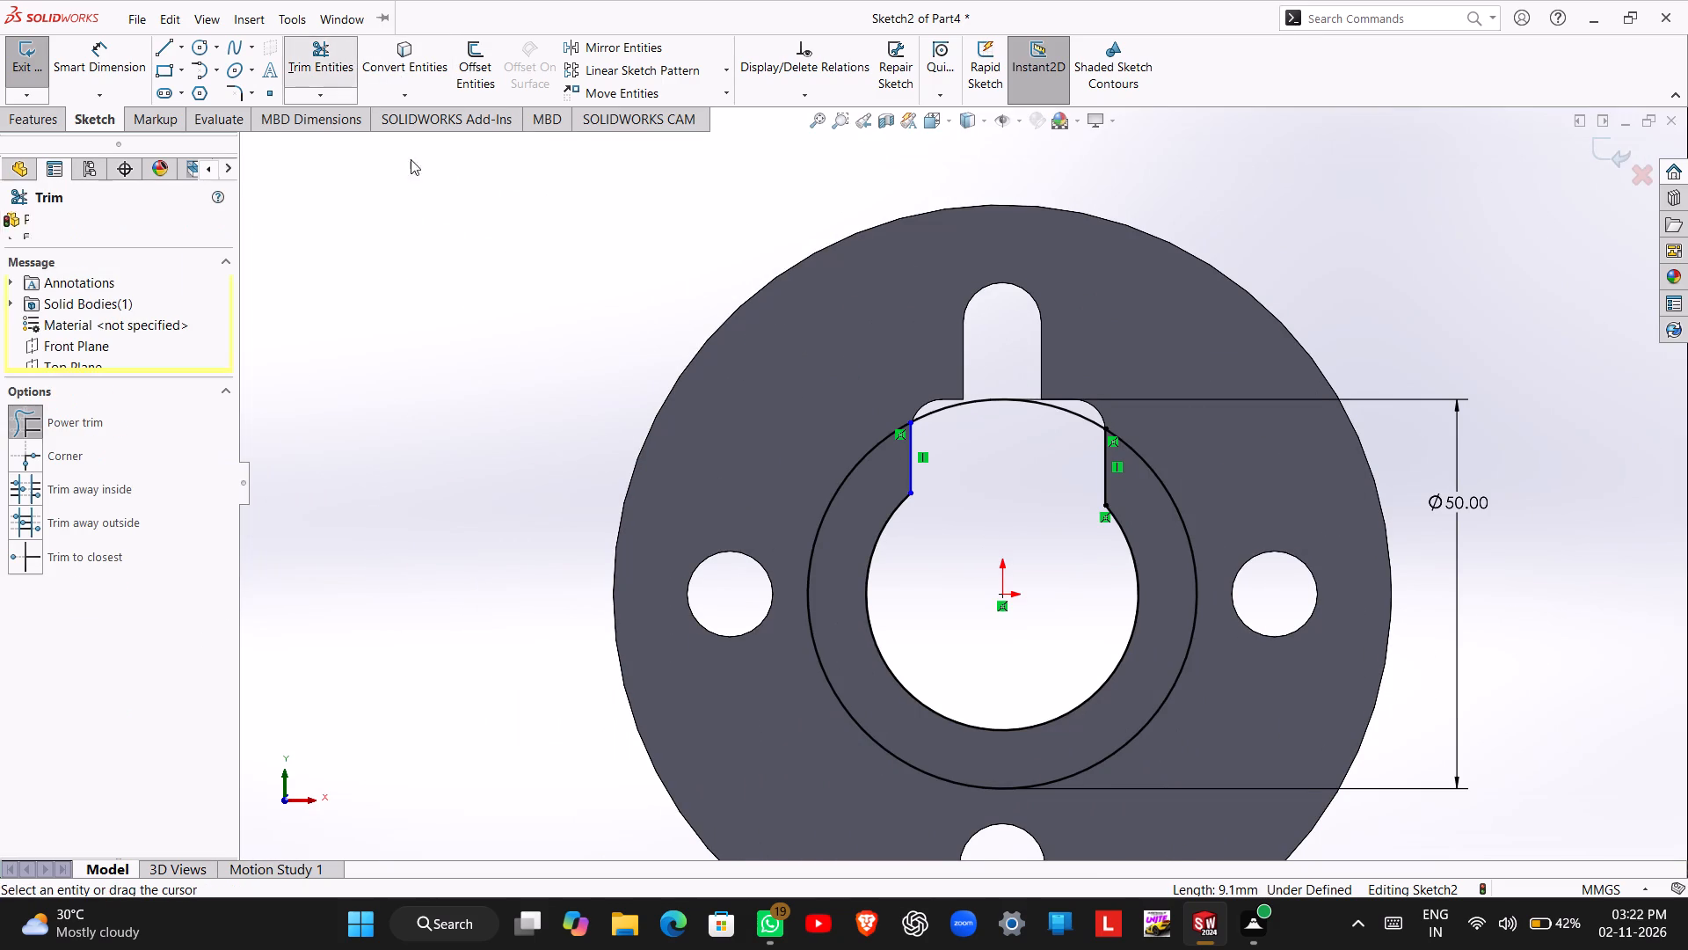
pyautogui.moveTo(989, 481); pyautogui.dragTo(993, 376)
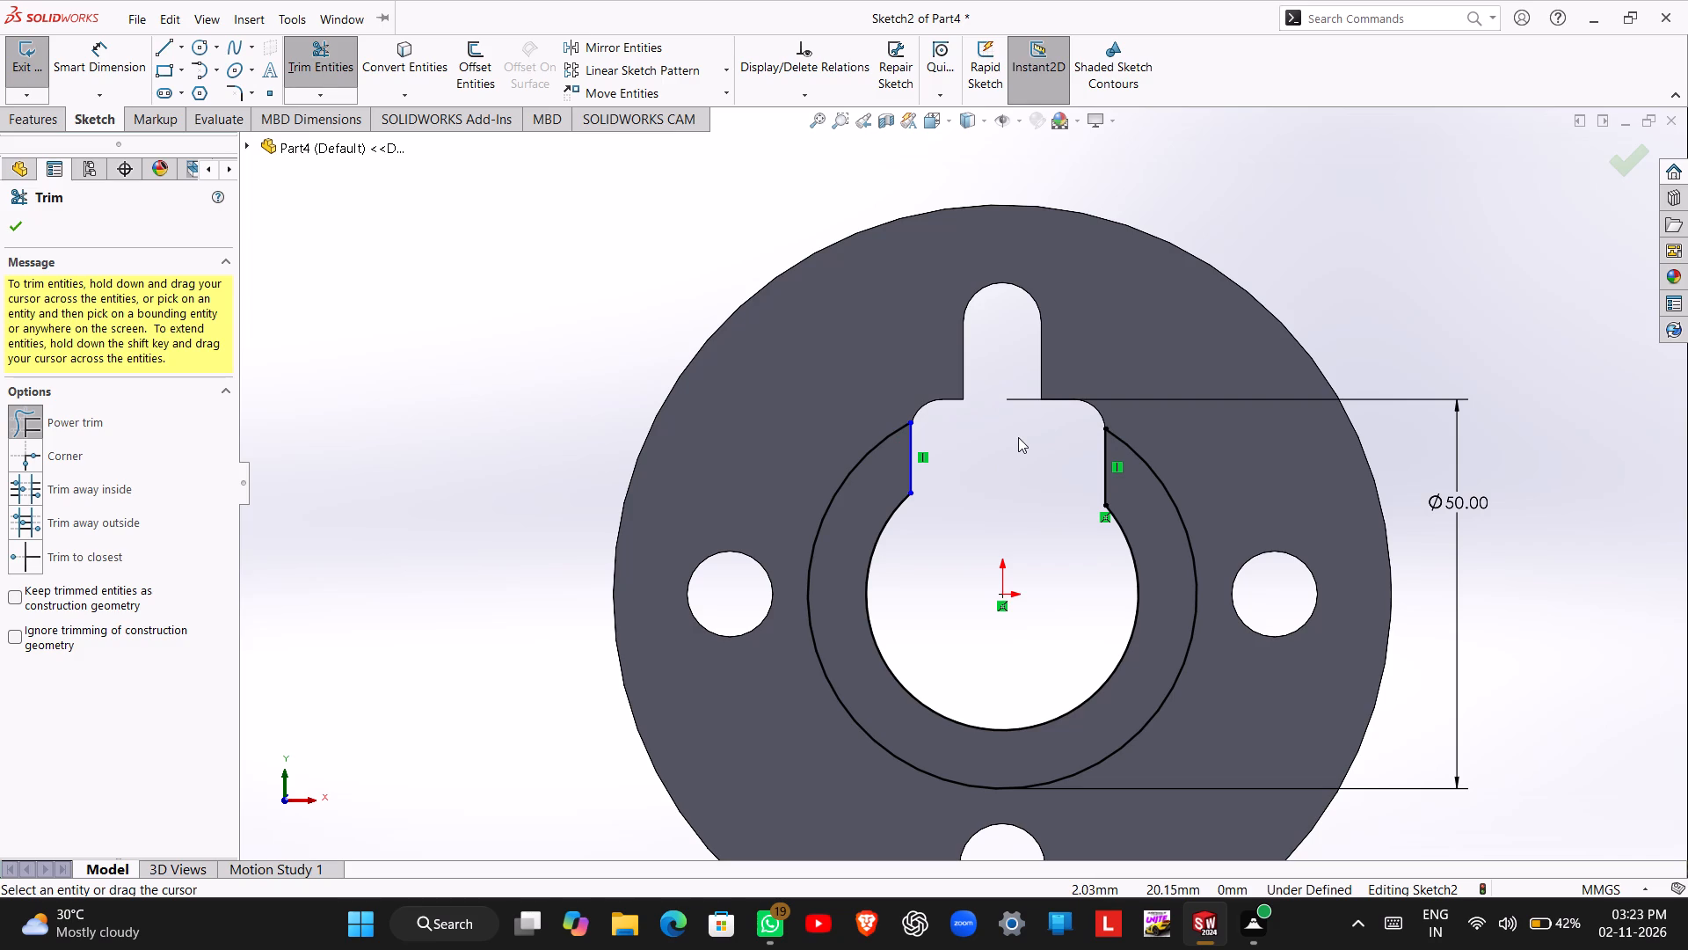
pyautogui.press('Return')
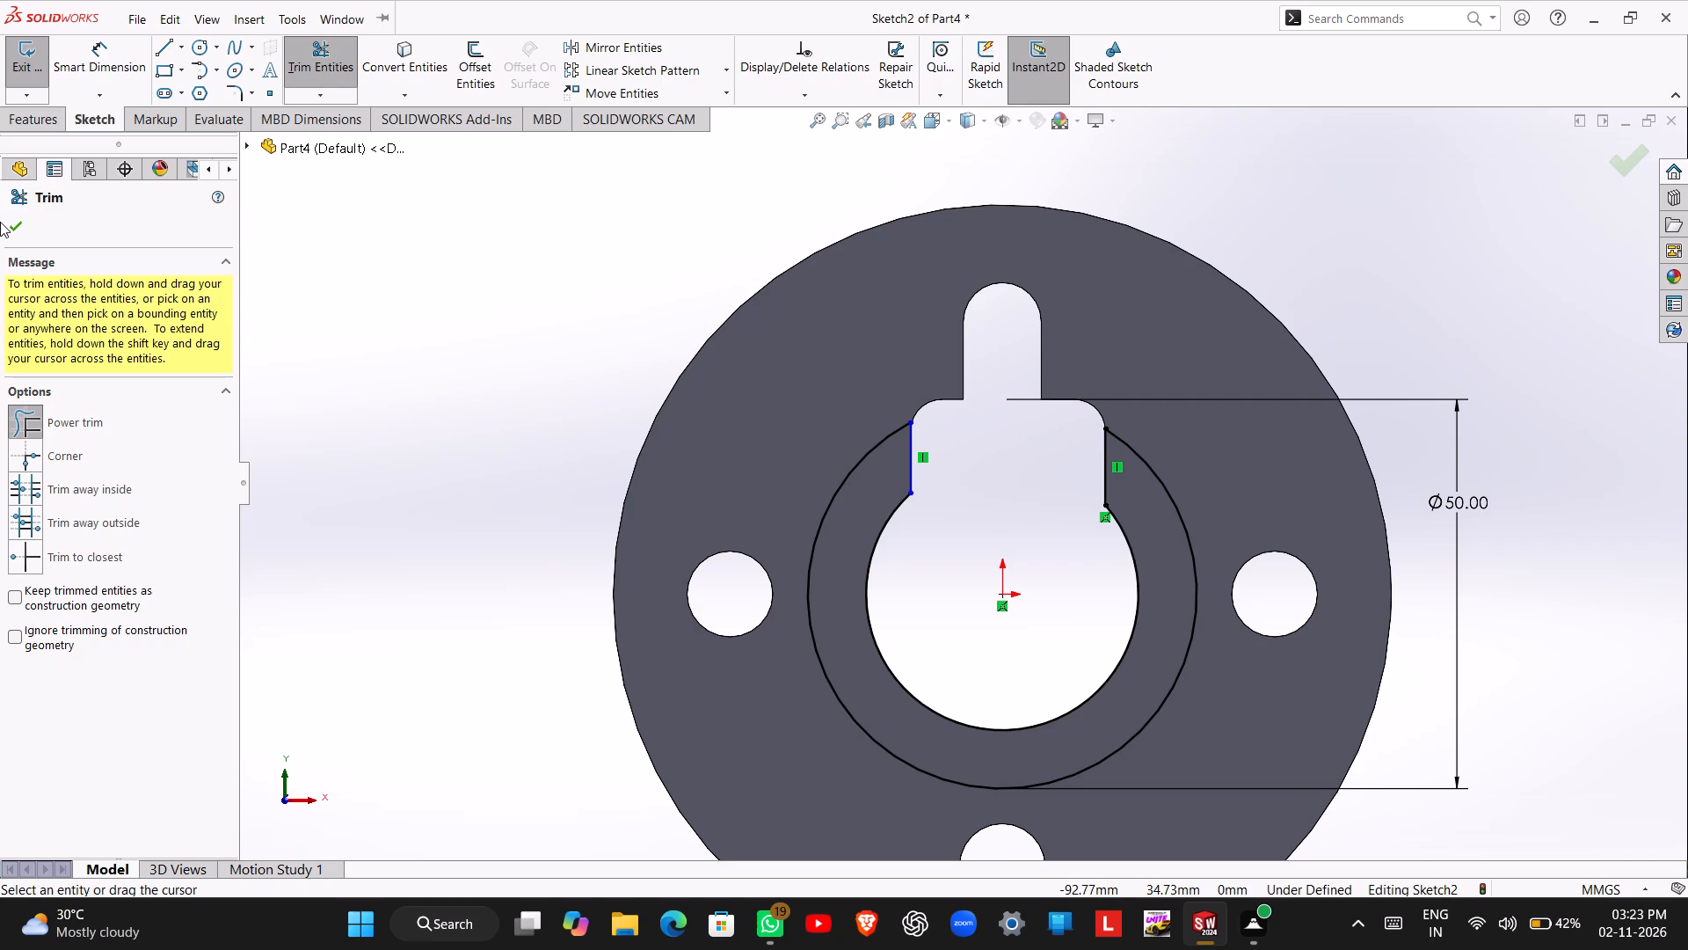
pyautogui.click(12, 219)
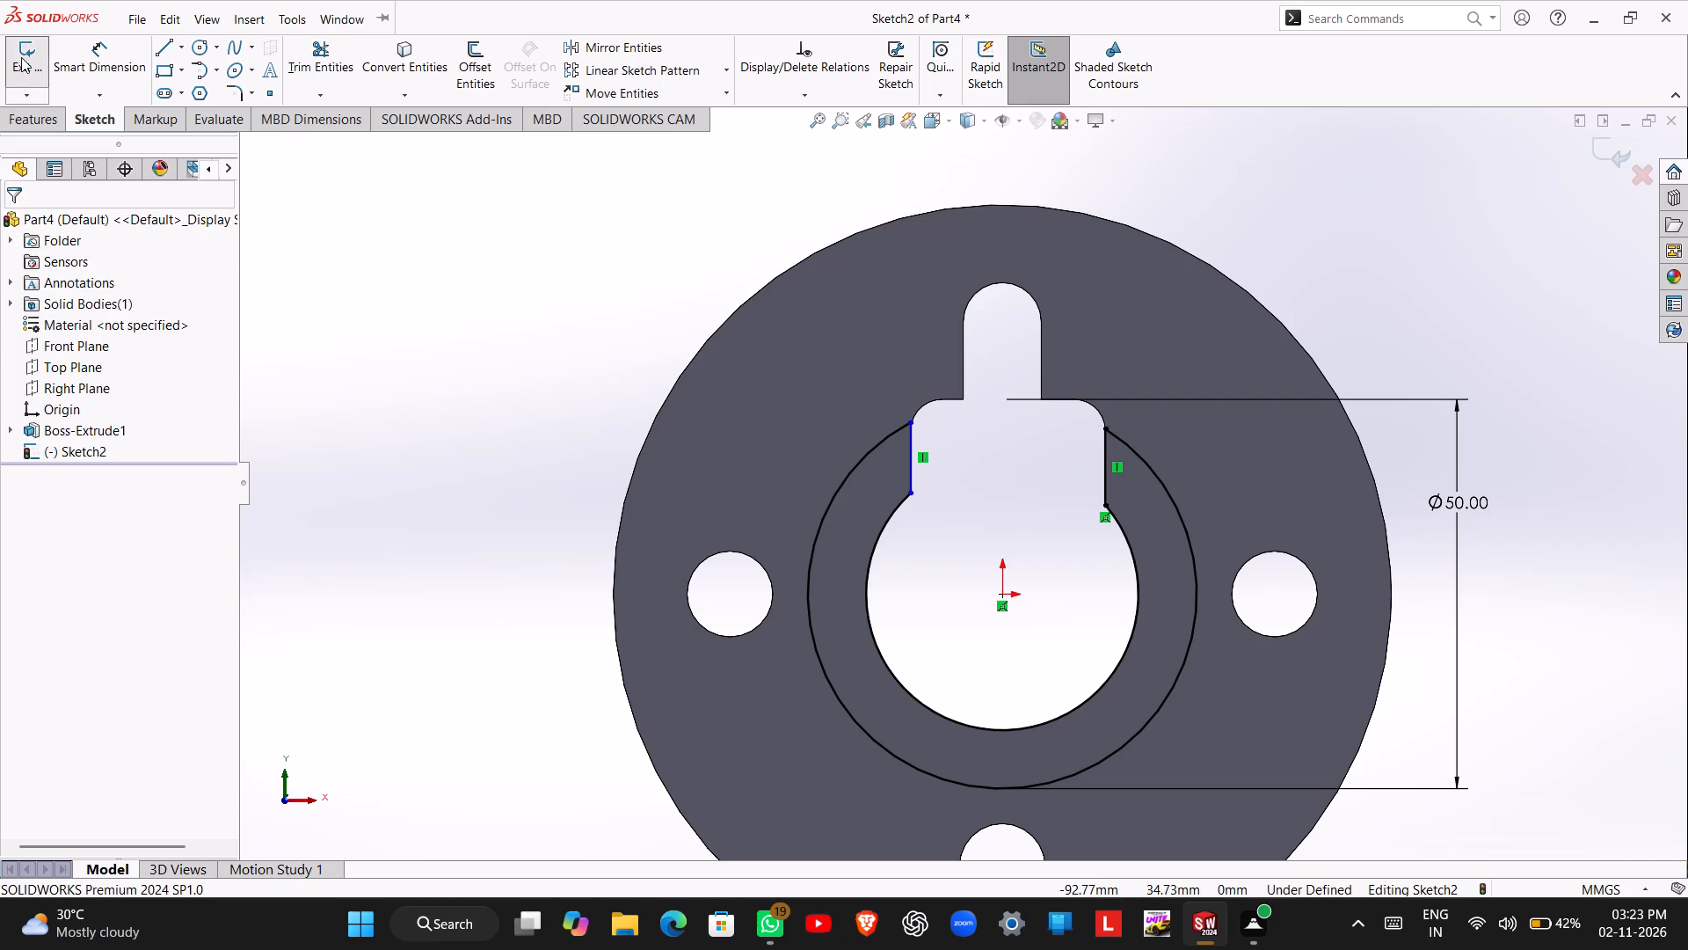
# Extrude the trimmed ring profile as a merged Mid Plane boss with a depth of 50-15, giving 35 mm.
pyautogui.click(21, 57)
pyautogui.click(28, 89)
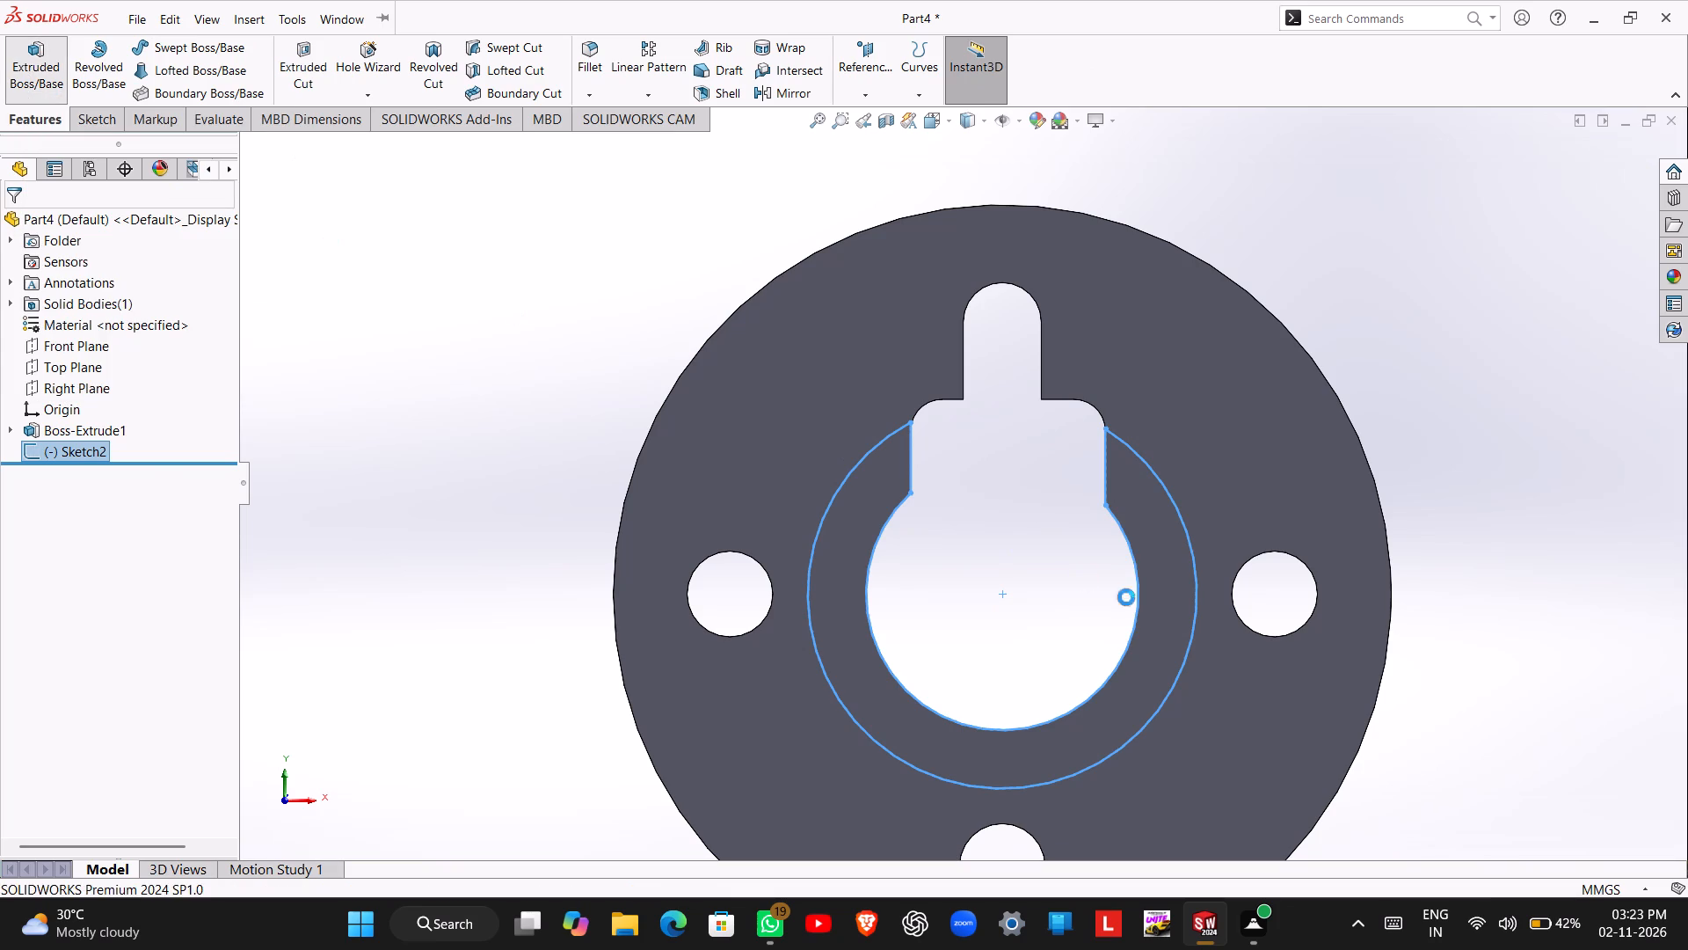
pyautogui.moveTo(1124, 610); pyautogui.dragTo(1070, 612, button='middle')
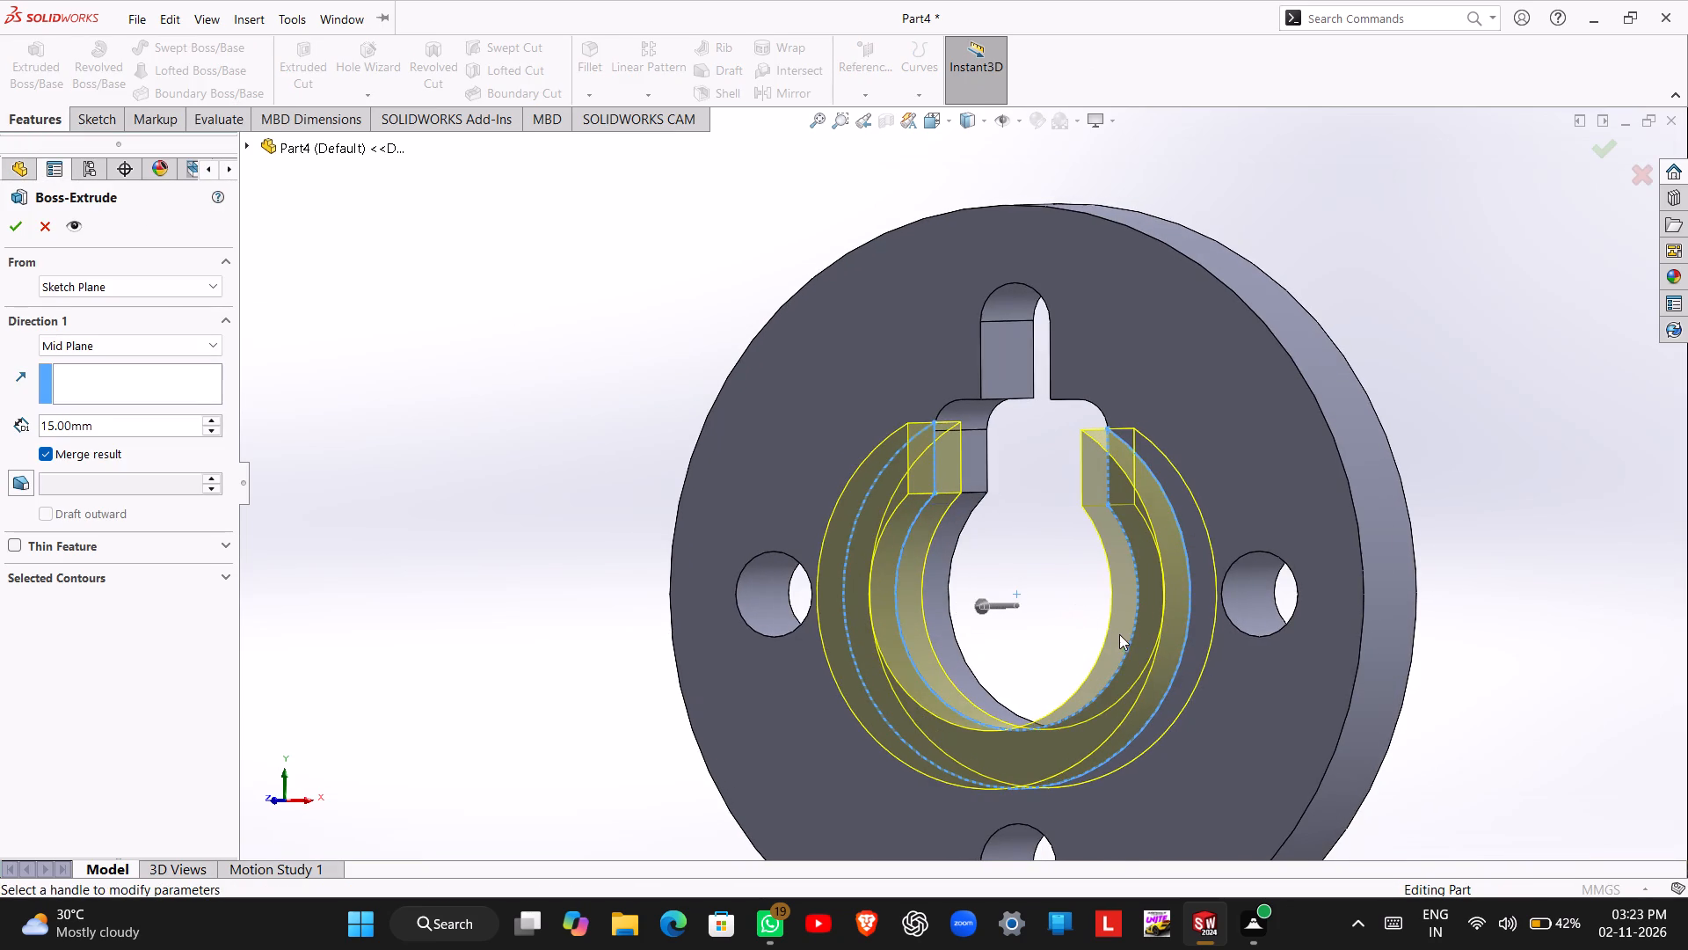
pyautogui.scroll(2, 1122, 632)
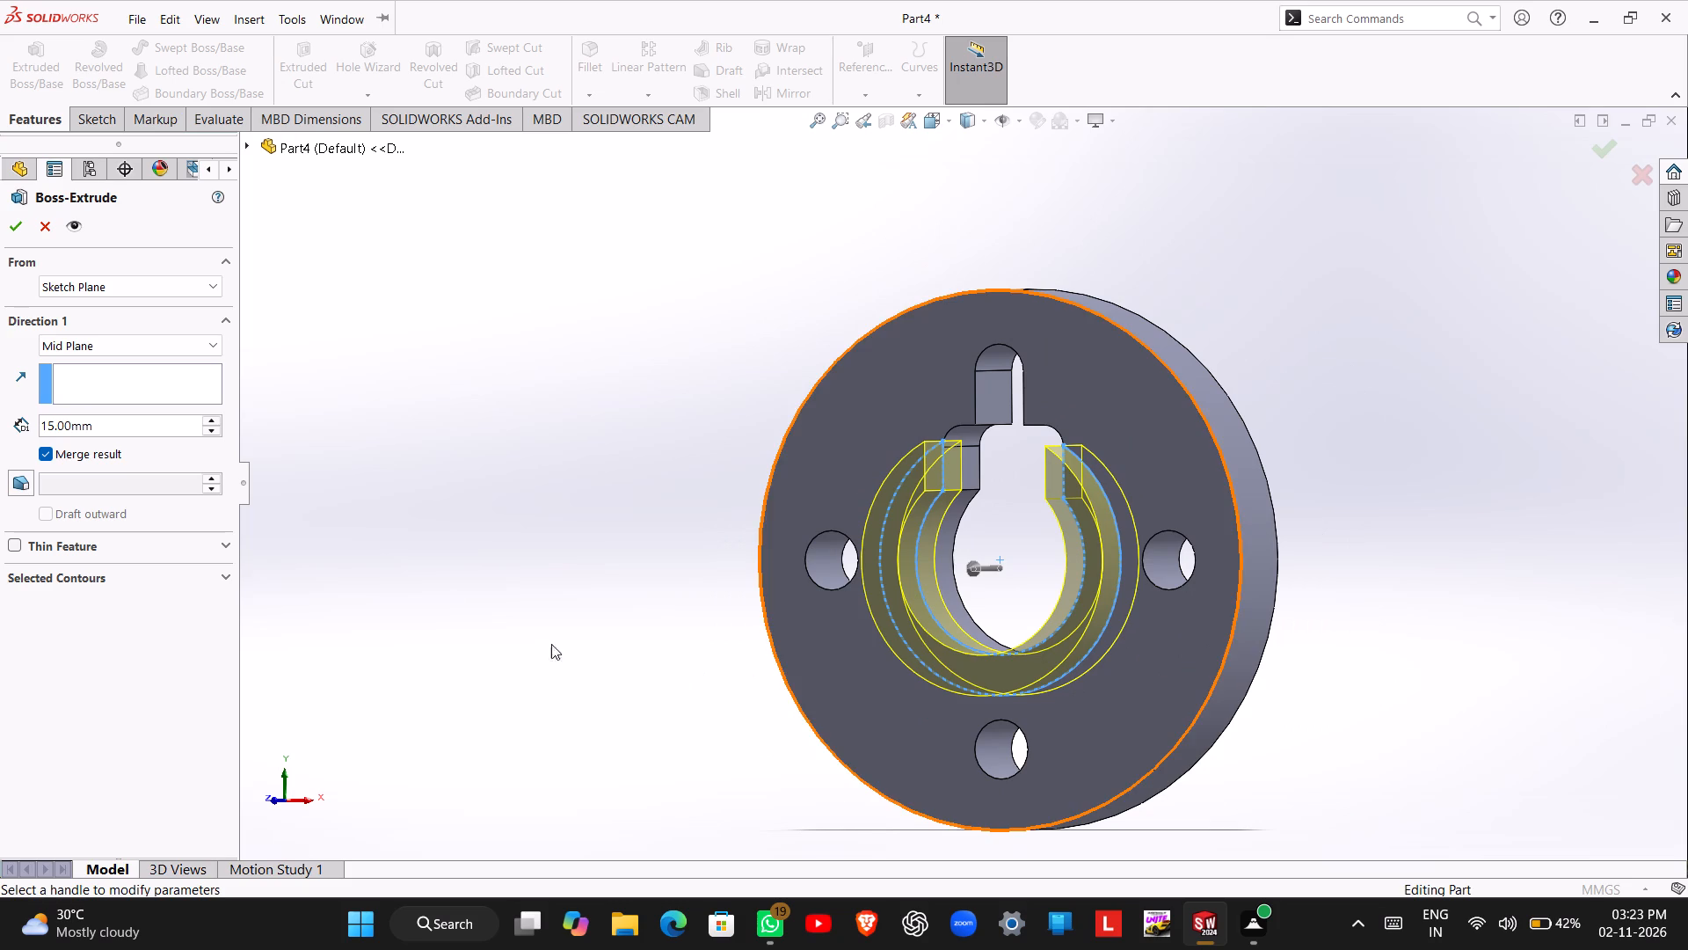
pyautogui.doubleClick(167, 421)
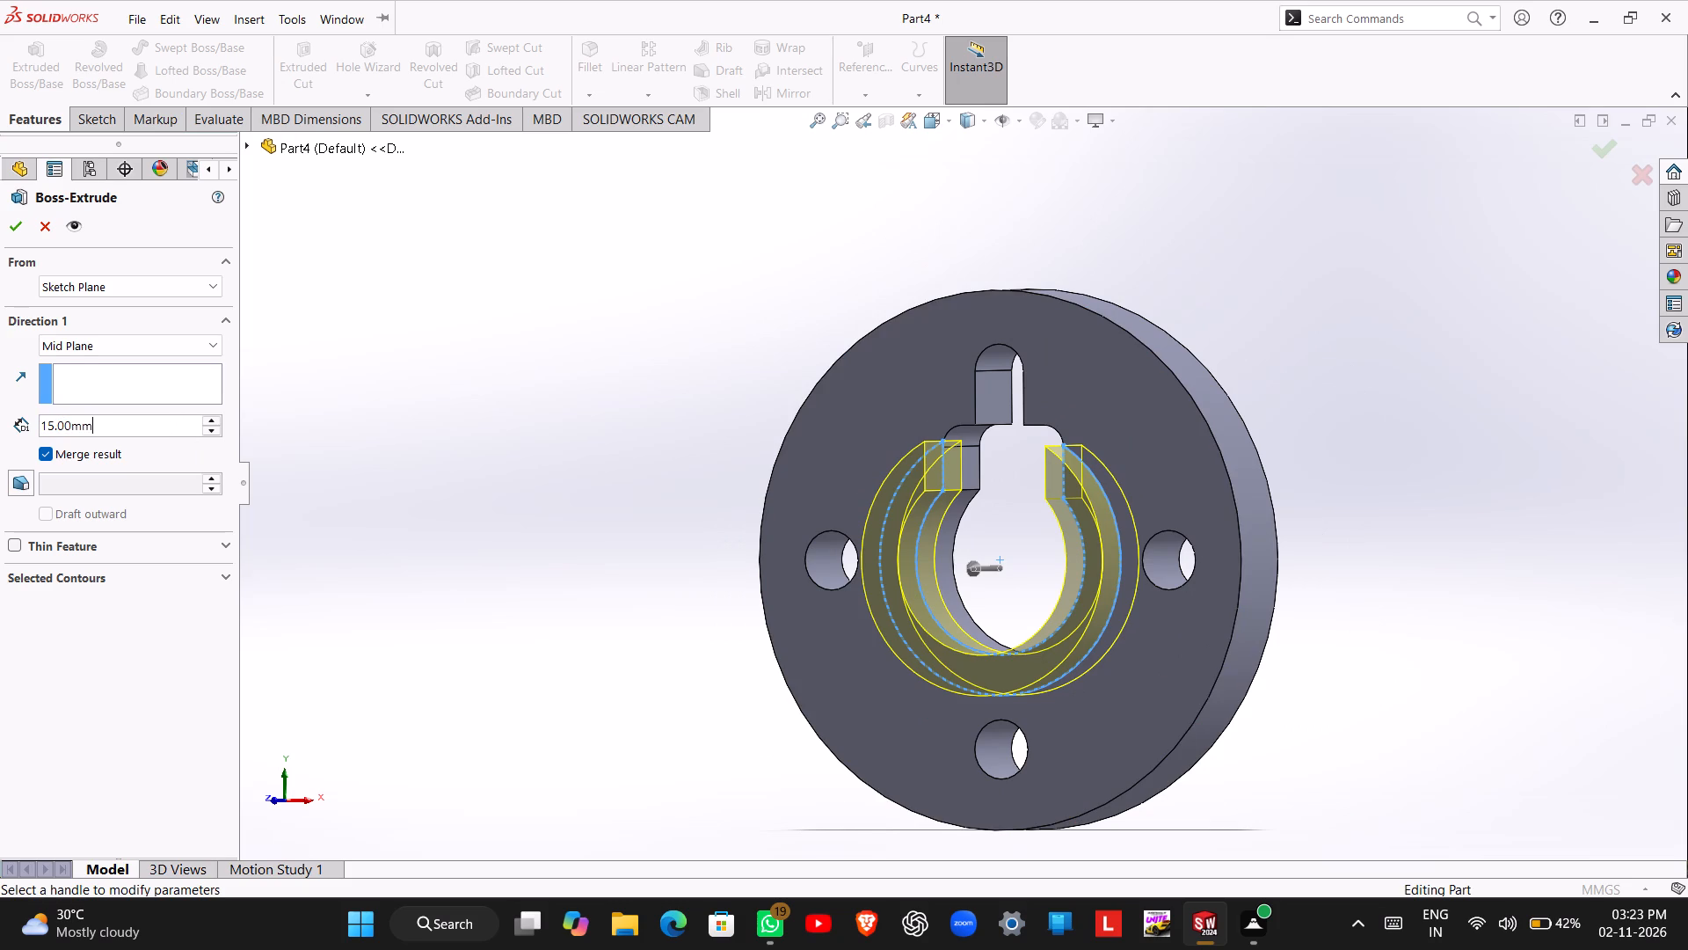
pyautogui.write('50-15')
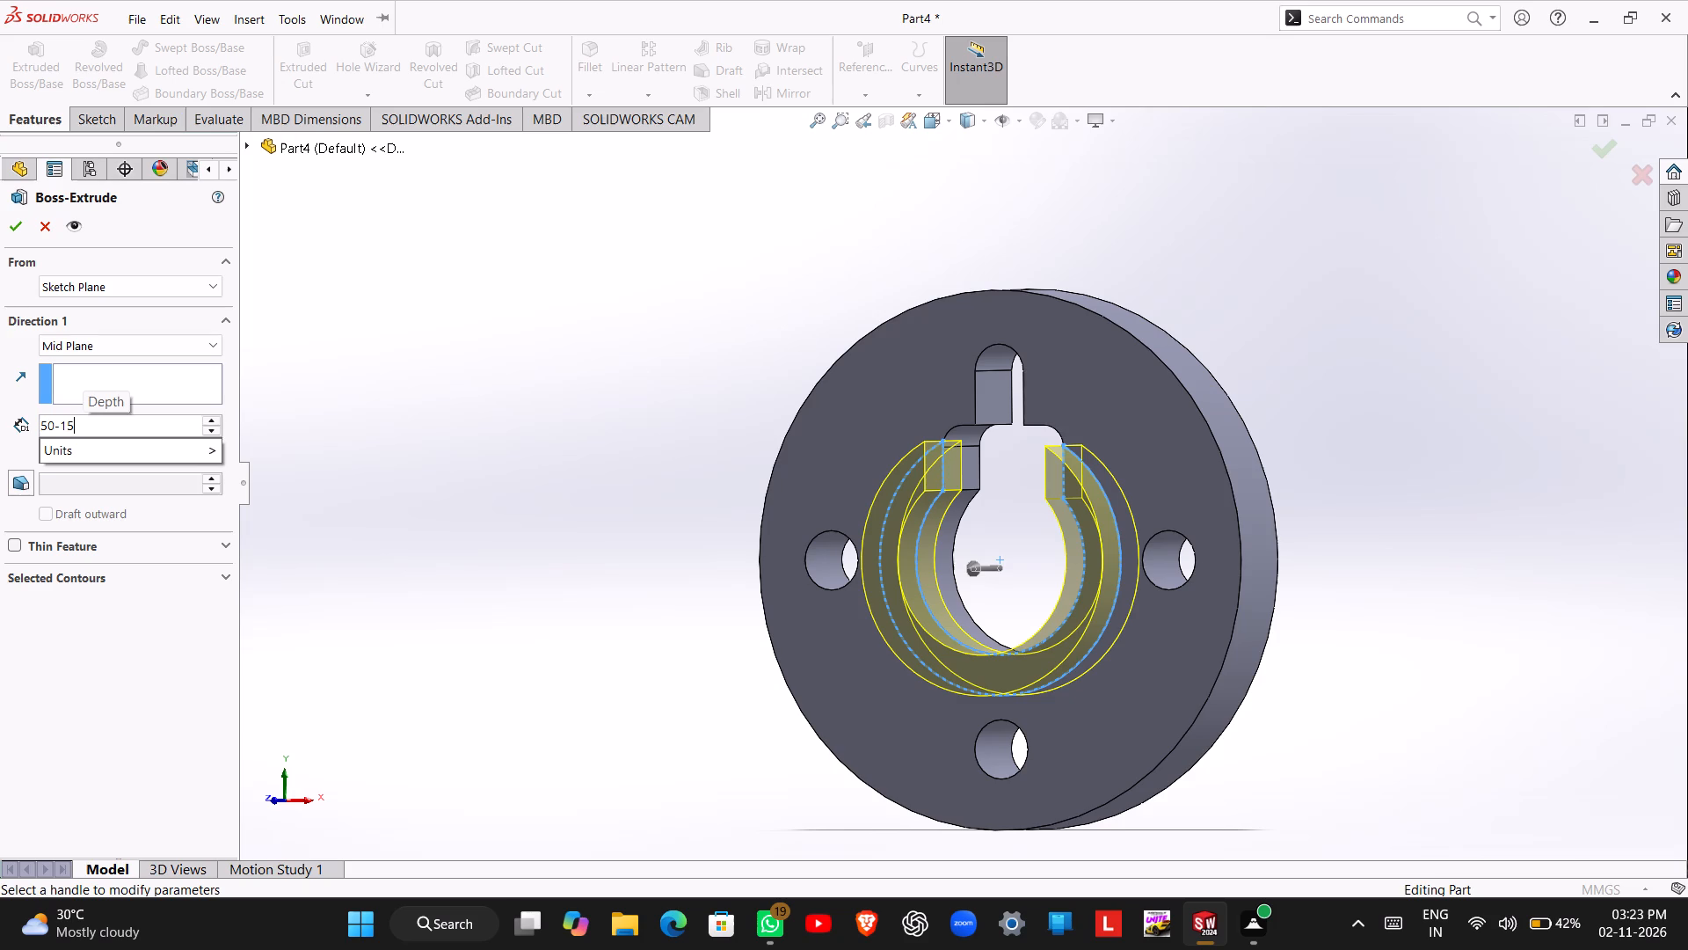
pyautogui.press('Return')
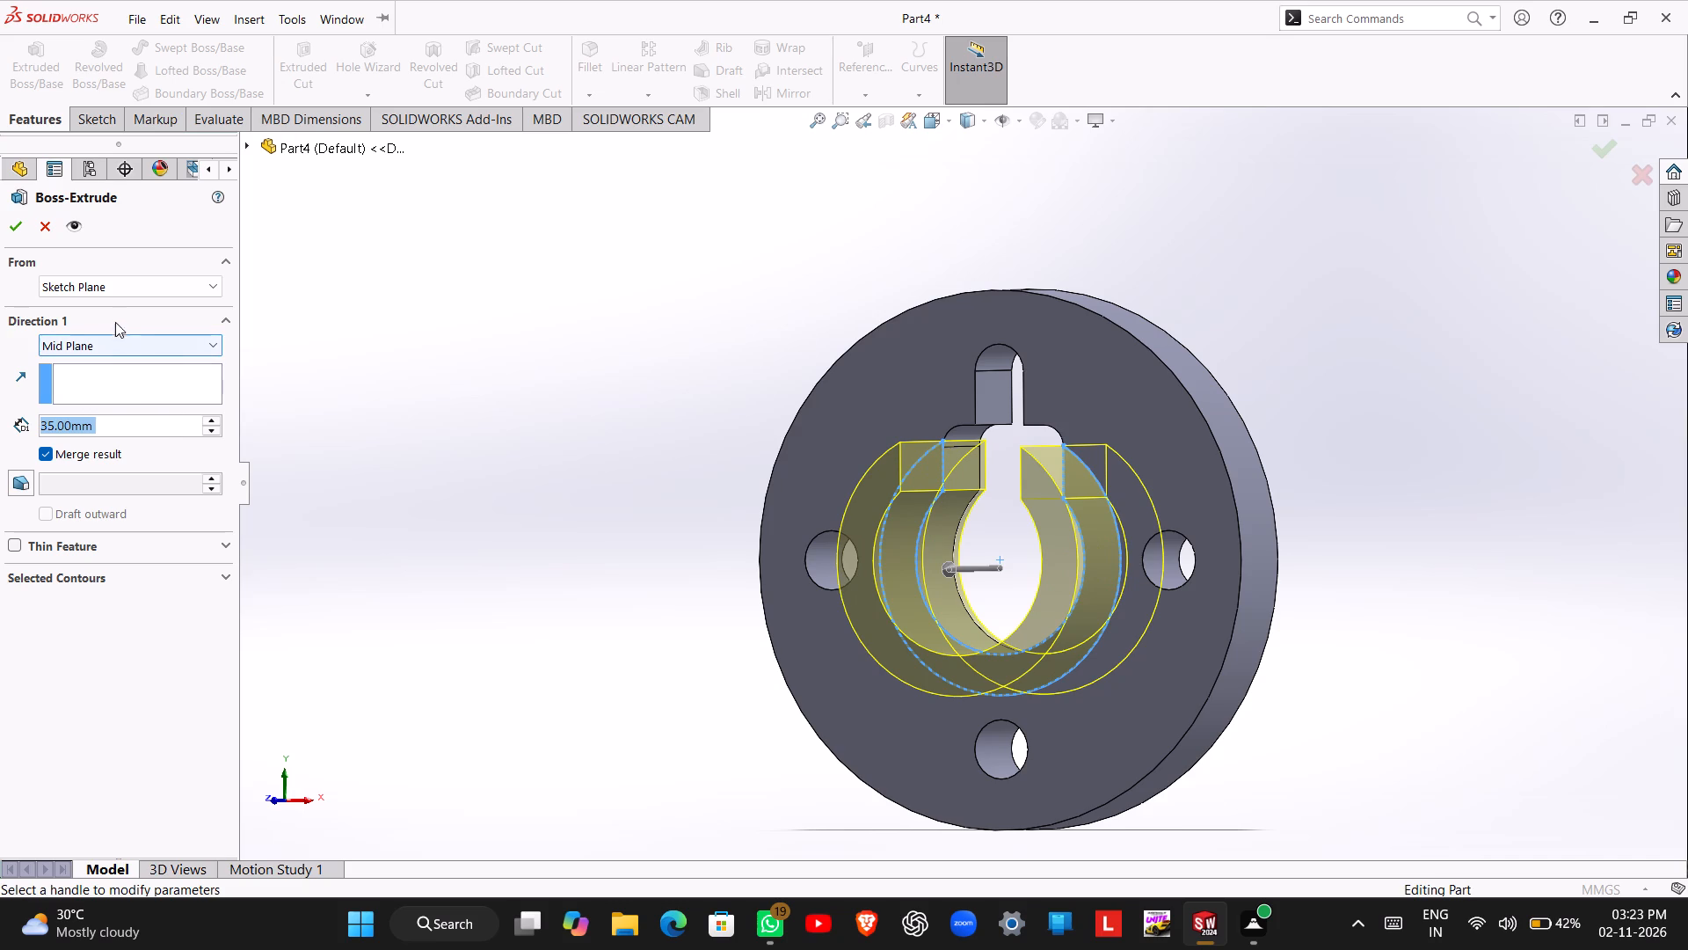
pyautogui.click(10, 229)
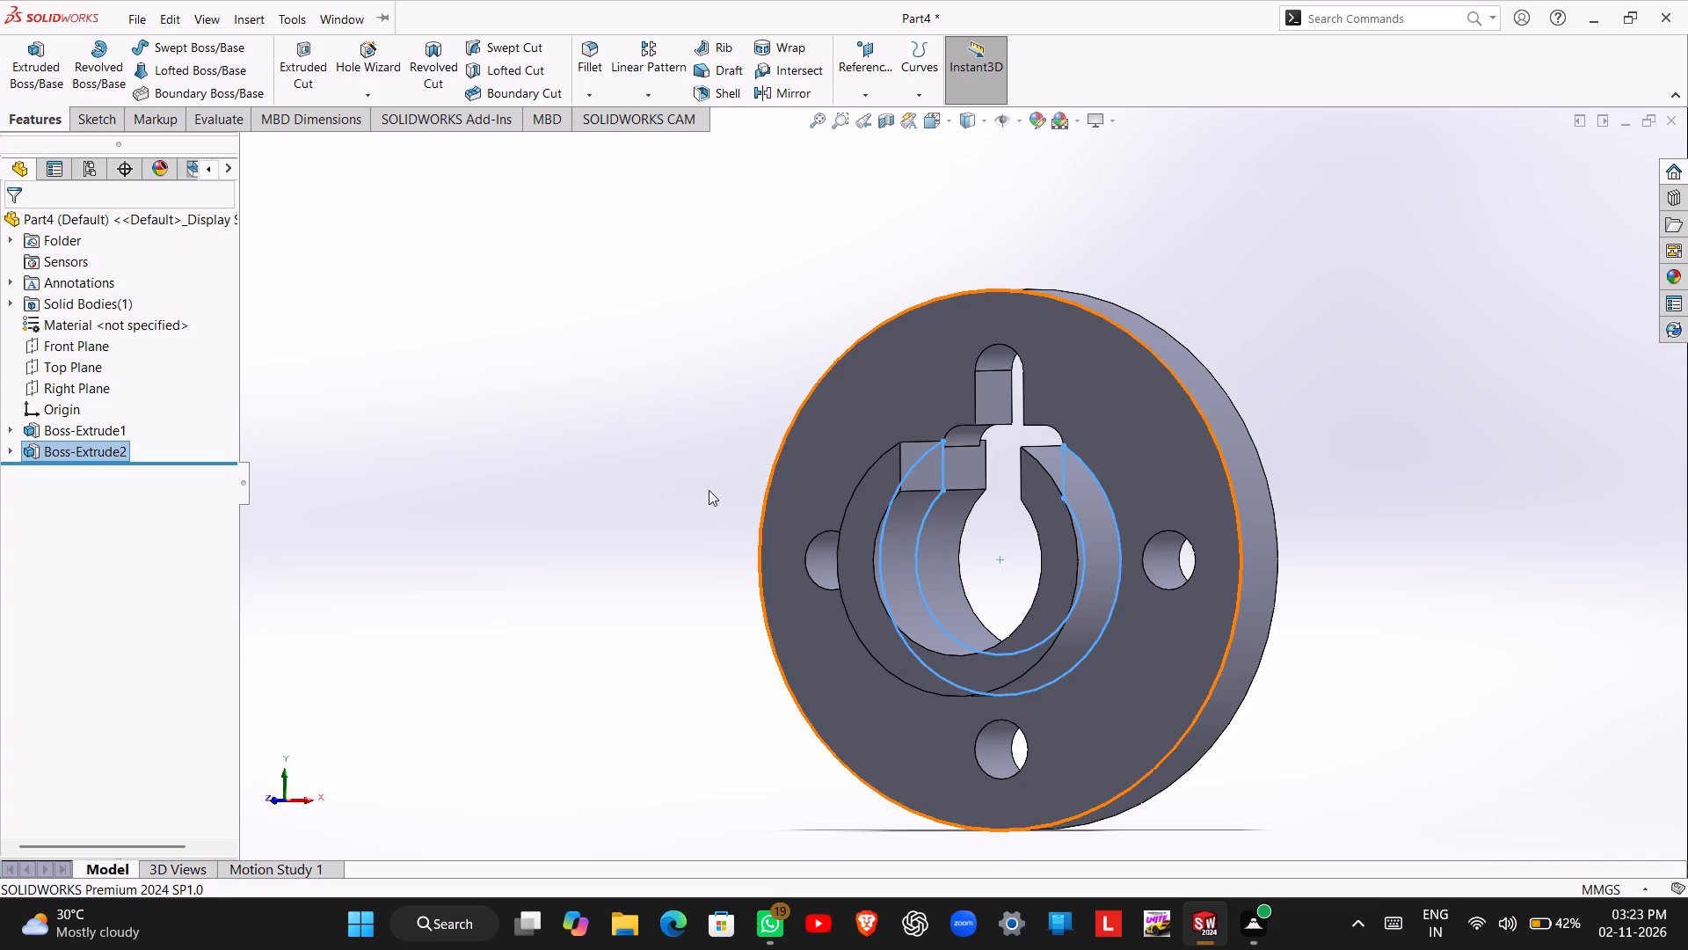
# Start a sketch on the flange's front face and draw a 35 mm radius circle from the origin through the left hole's centre.
pyautogui.moveTo(695, 479); pyautogui.dragTo(744, 479, button='middle')
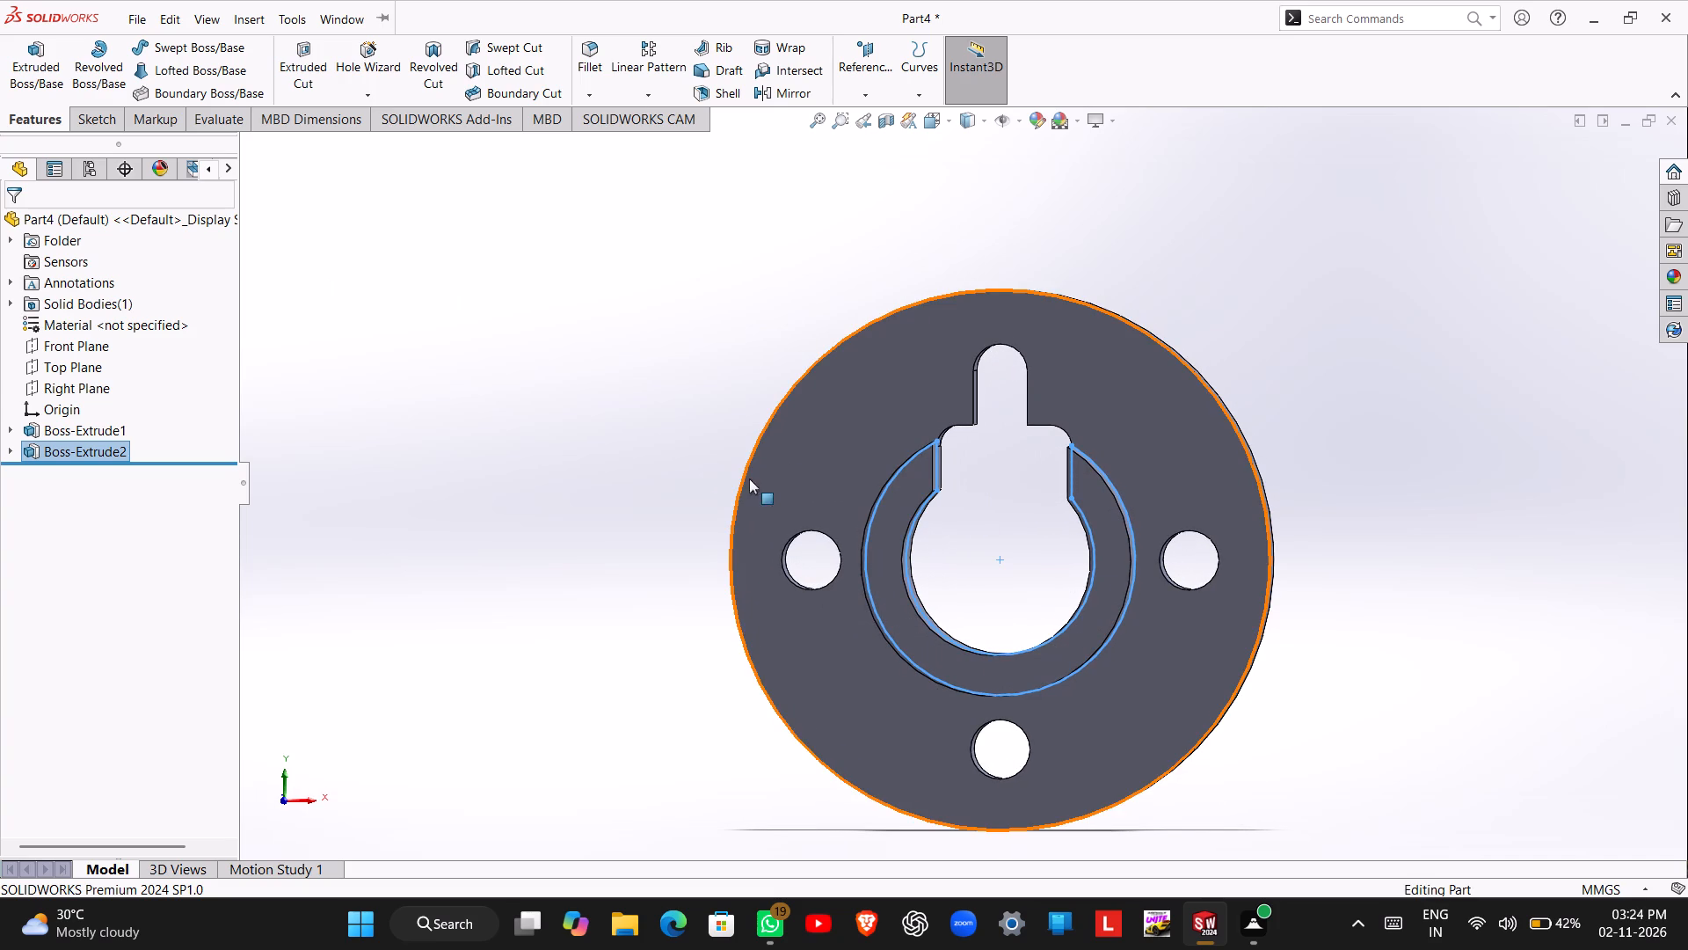
pyautogui.click(801, 455)
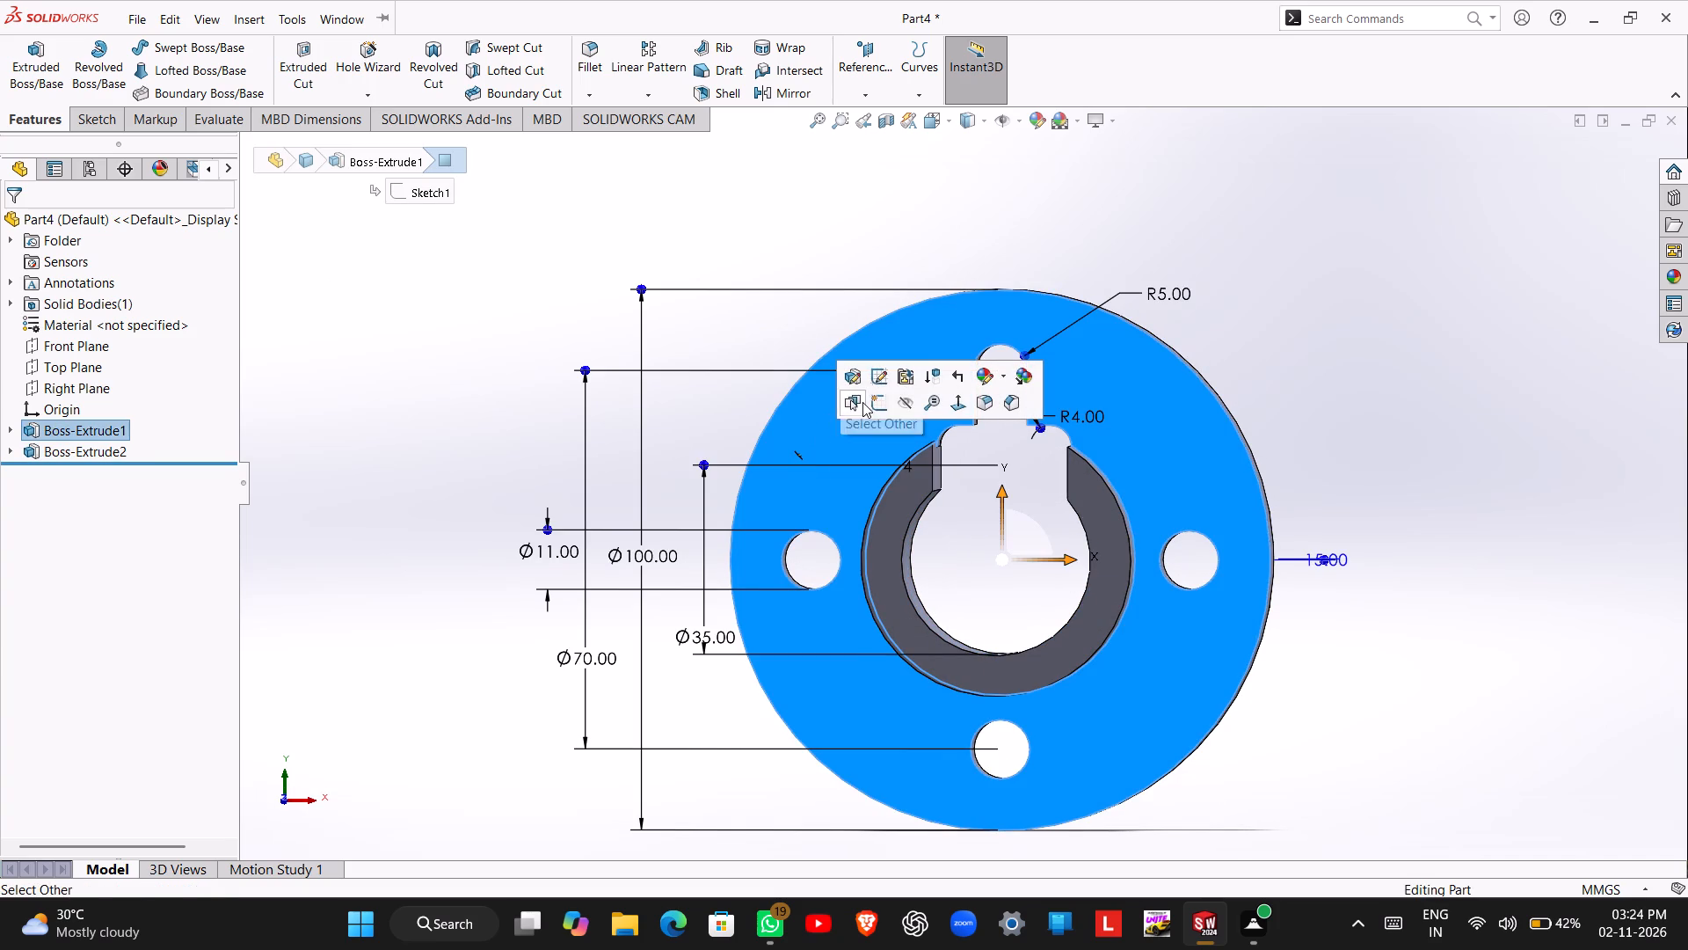
pyautogui.click(868, 407)
pyautogui.scroll(1, 1108, 481)
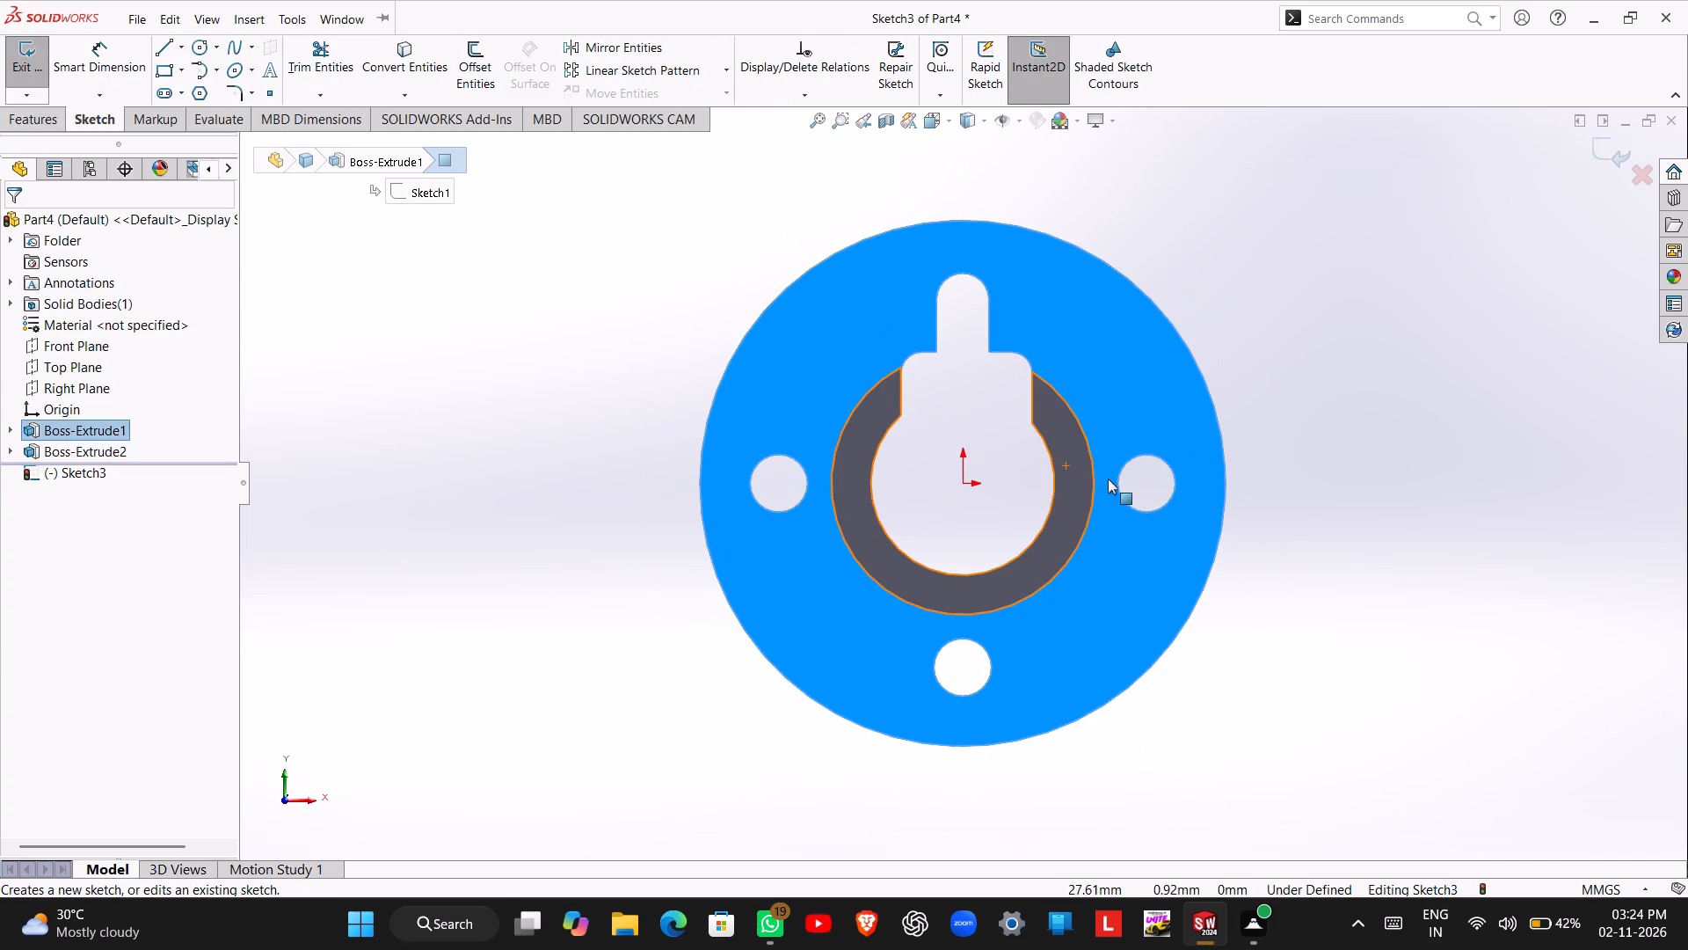
pyautogui.click(199, 47)
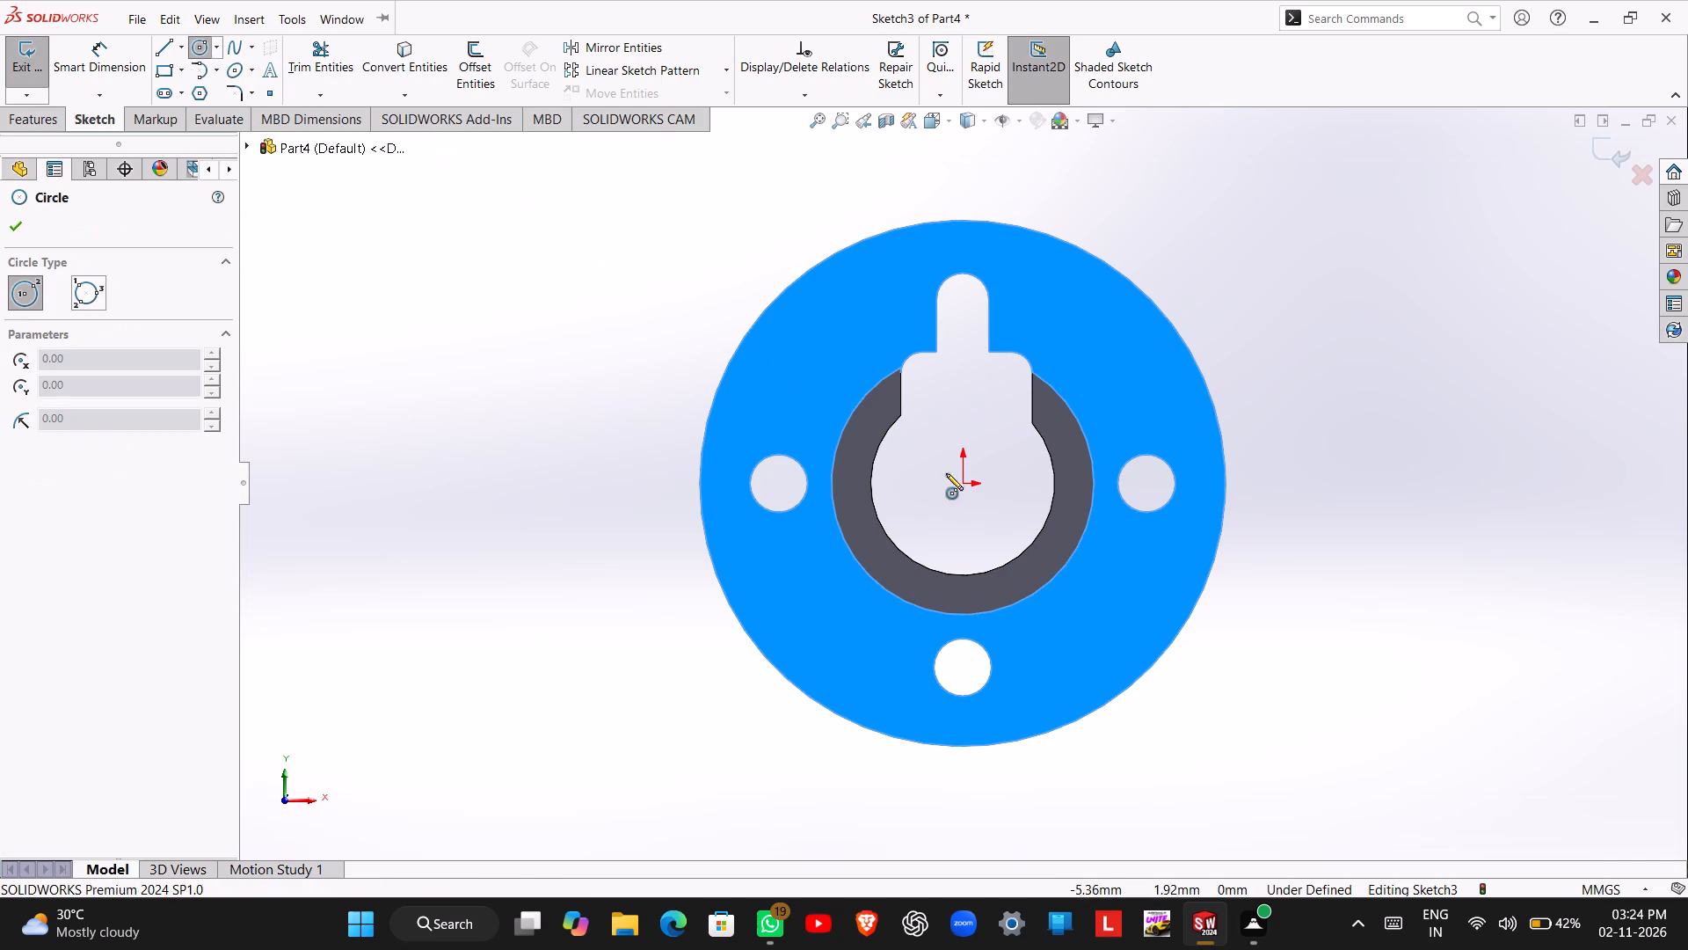
pyautogui.click(962, 484)
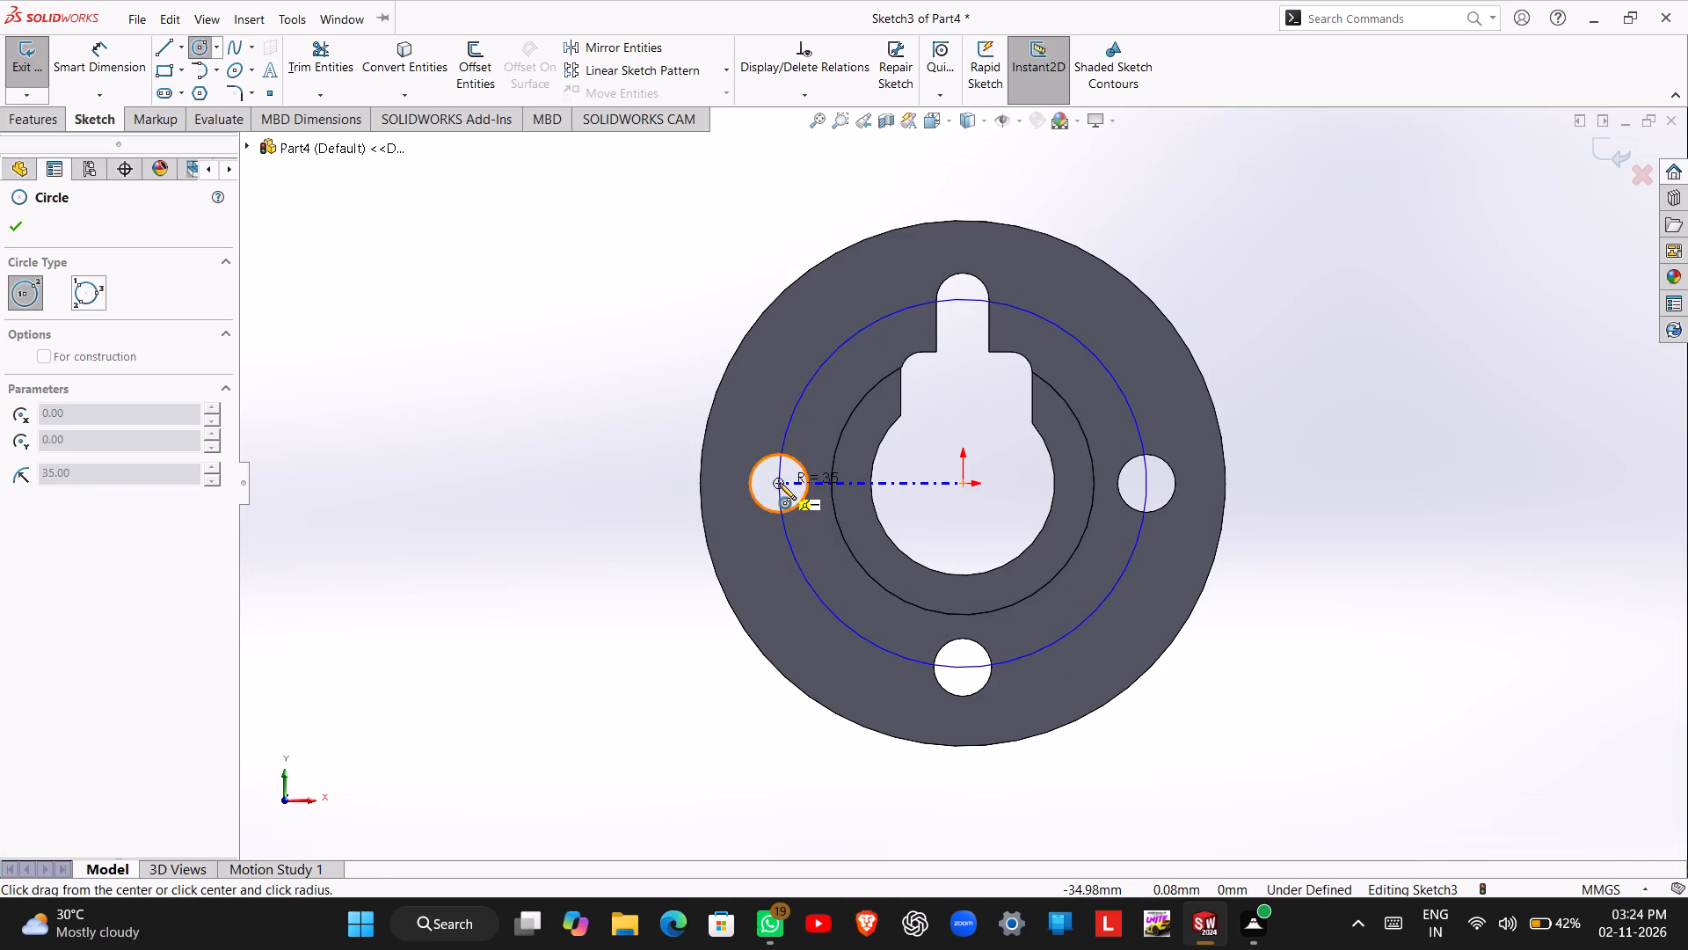
pyautogui.click(779, 483)
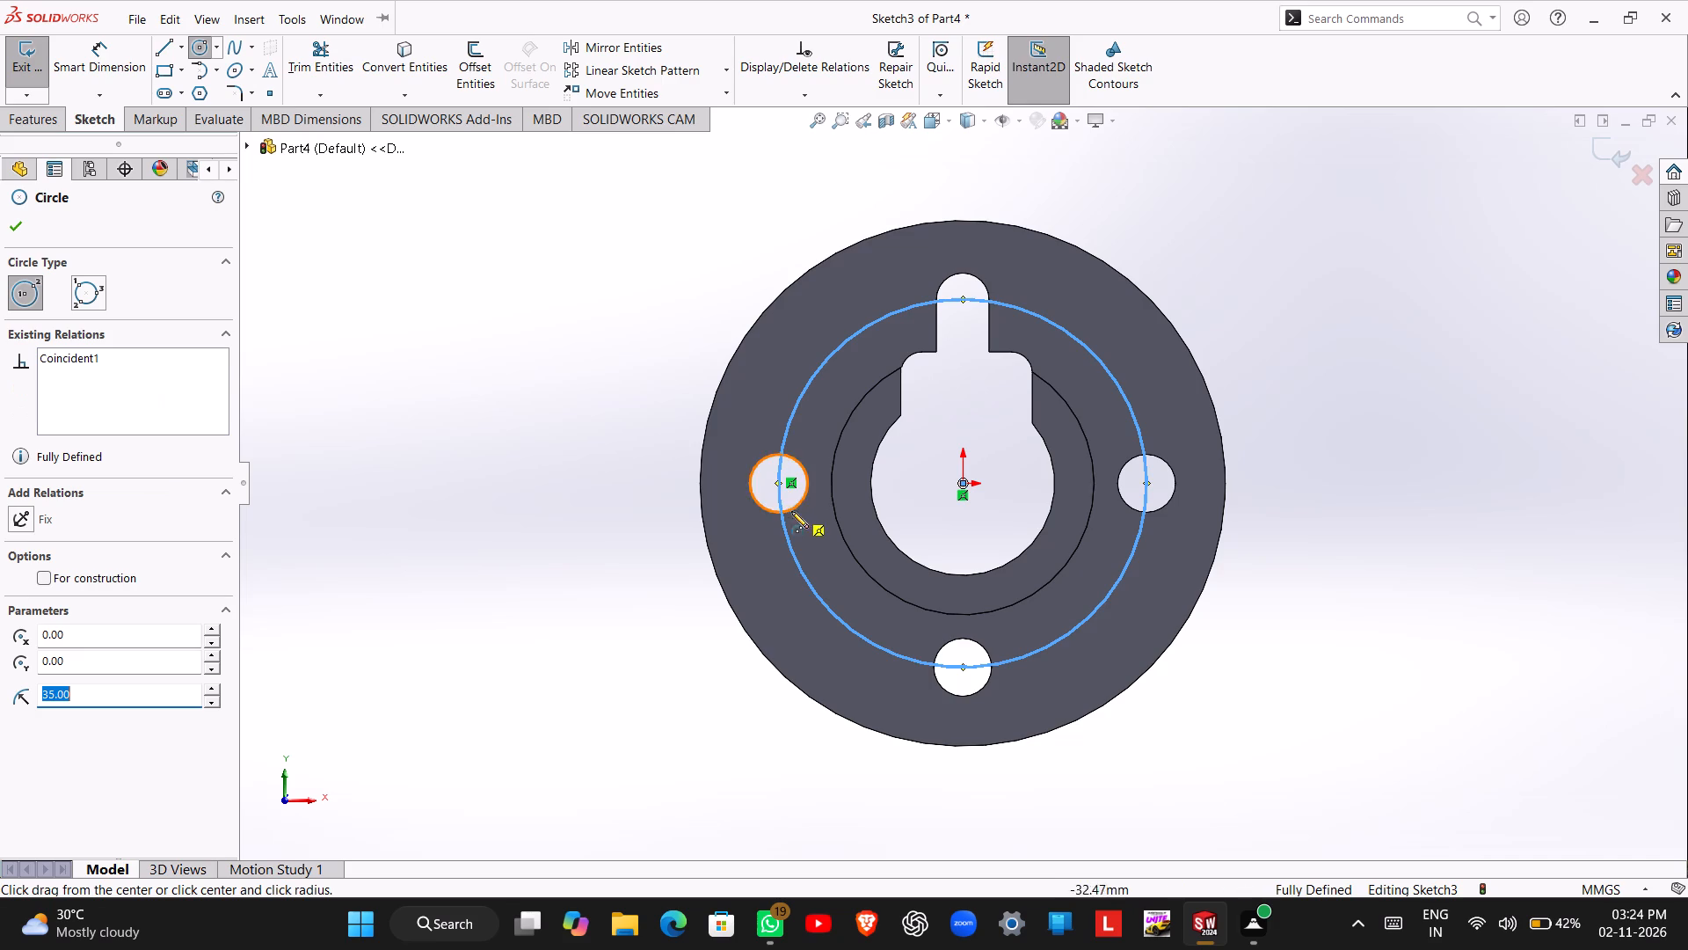
# Sketch a circle of about 8.2 mm radius concentric with the flange's left 11 mm hole.
pyautogui.moveTo(776, 484); pyautogui.dragTo(780, 469)
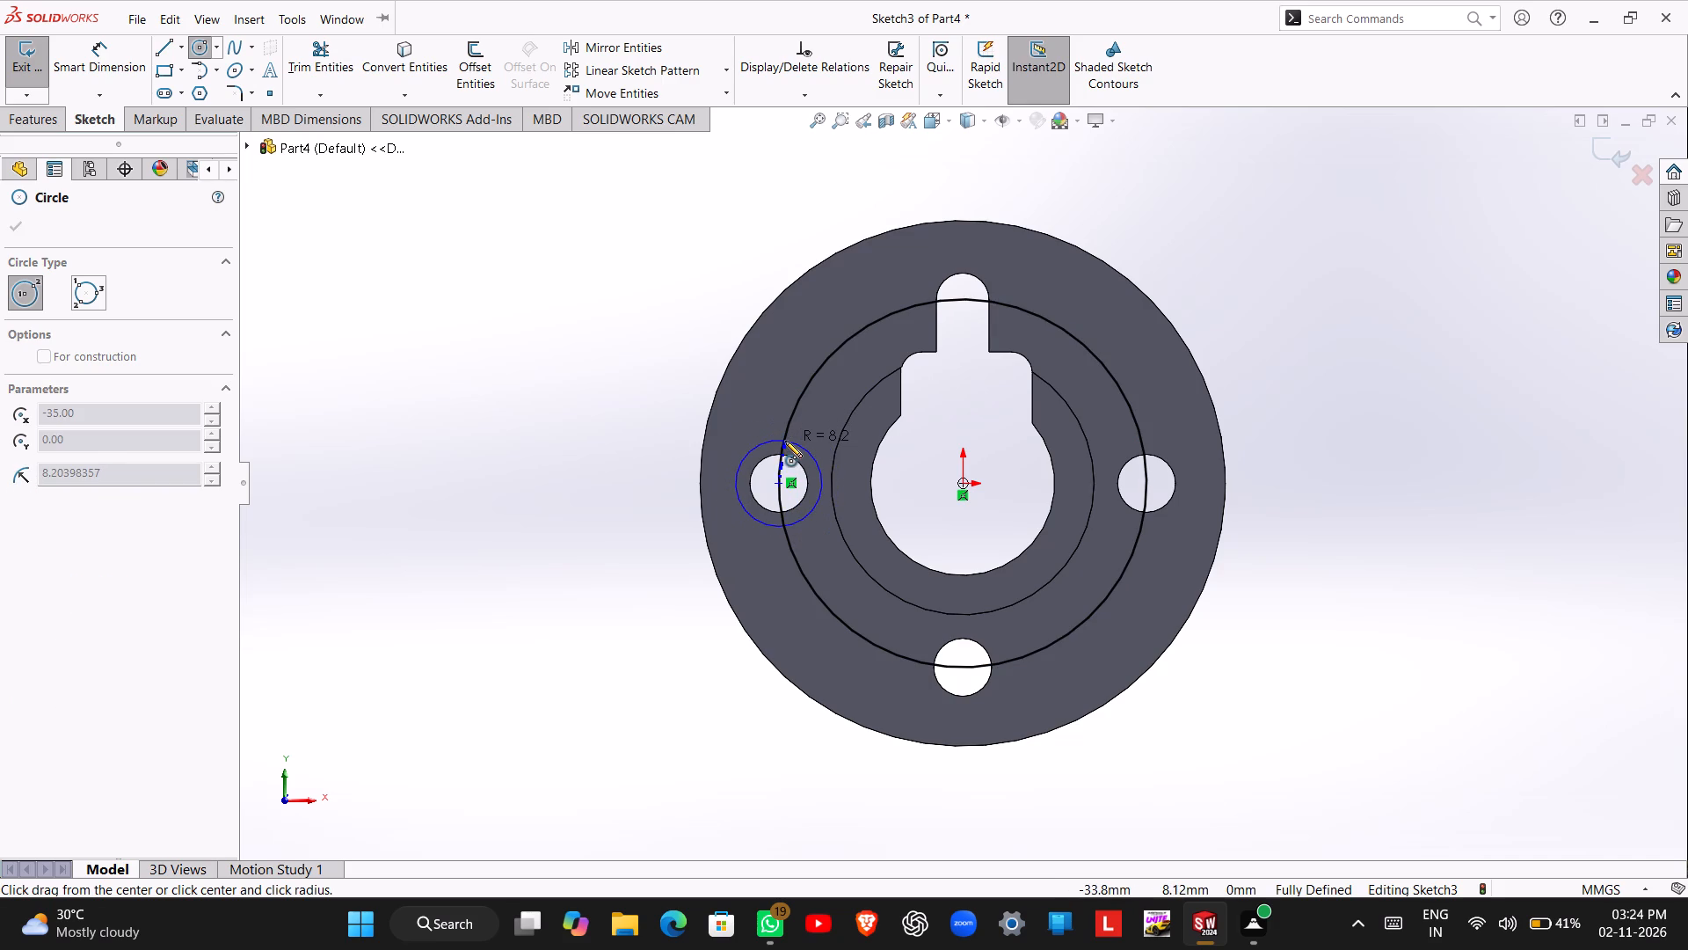
pyautogui.press('Escape')
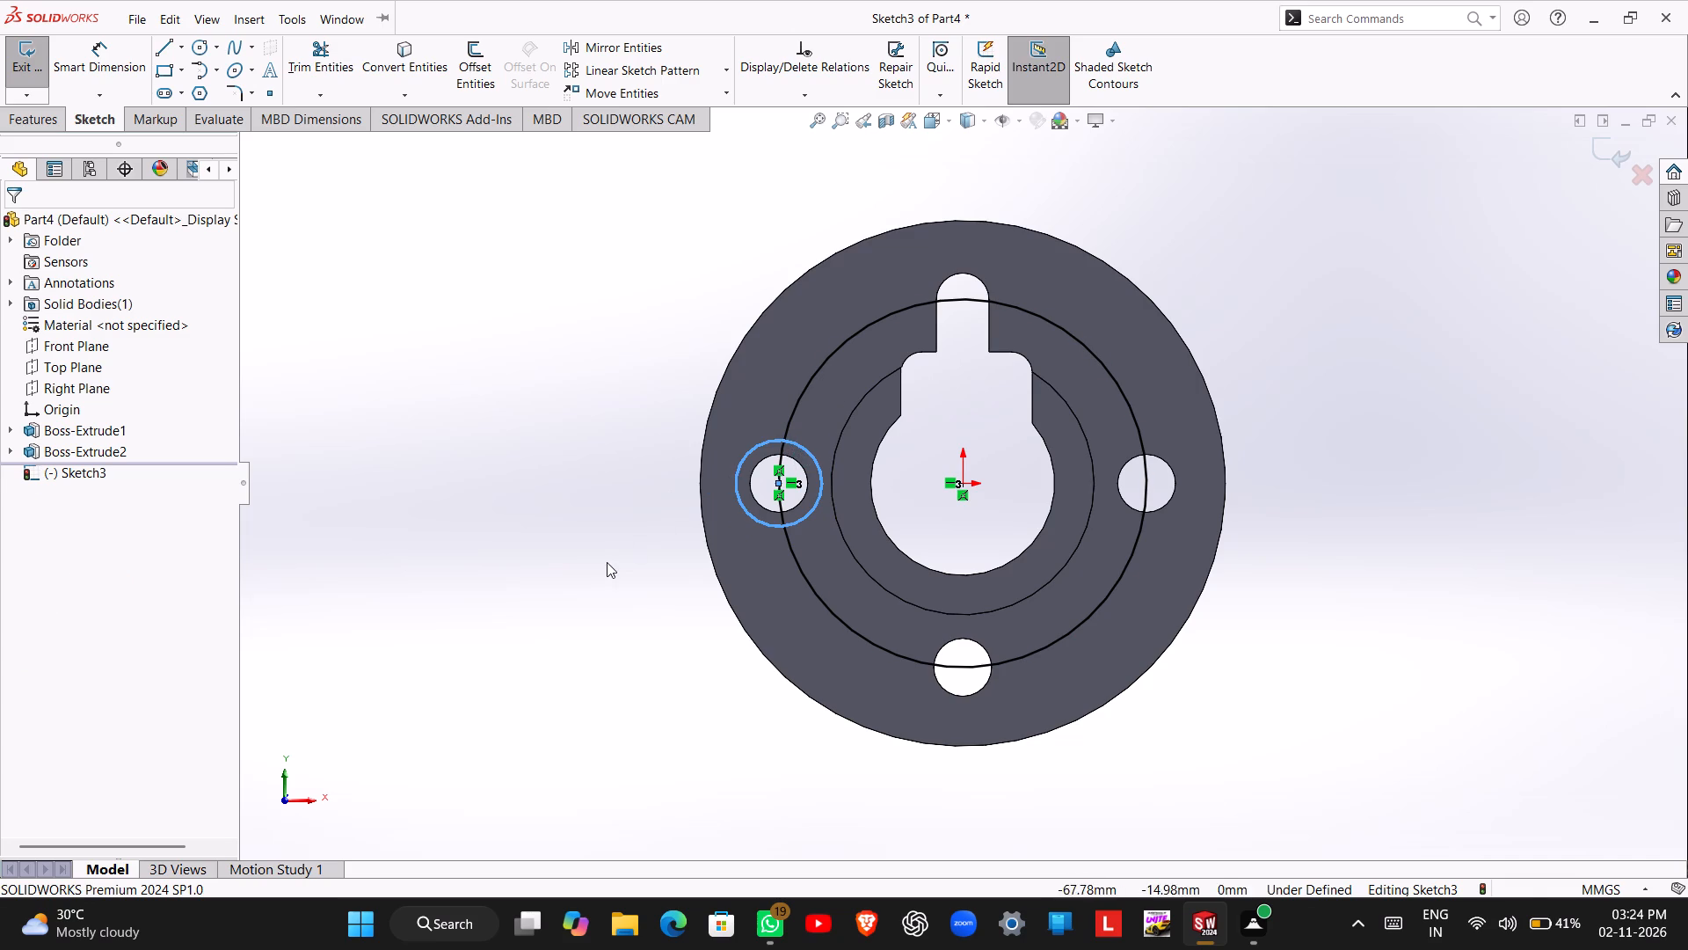
# Dimension the sketched circle around the left hole to a diameter of 17 mm.
pyautogui.moveTo(608, 562); pyautogui.dragTo(624, 453, button='right')
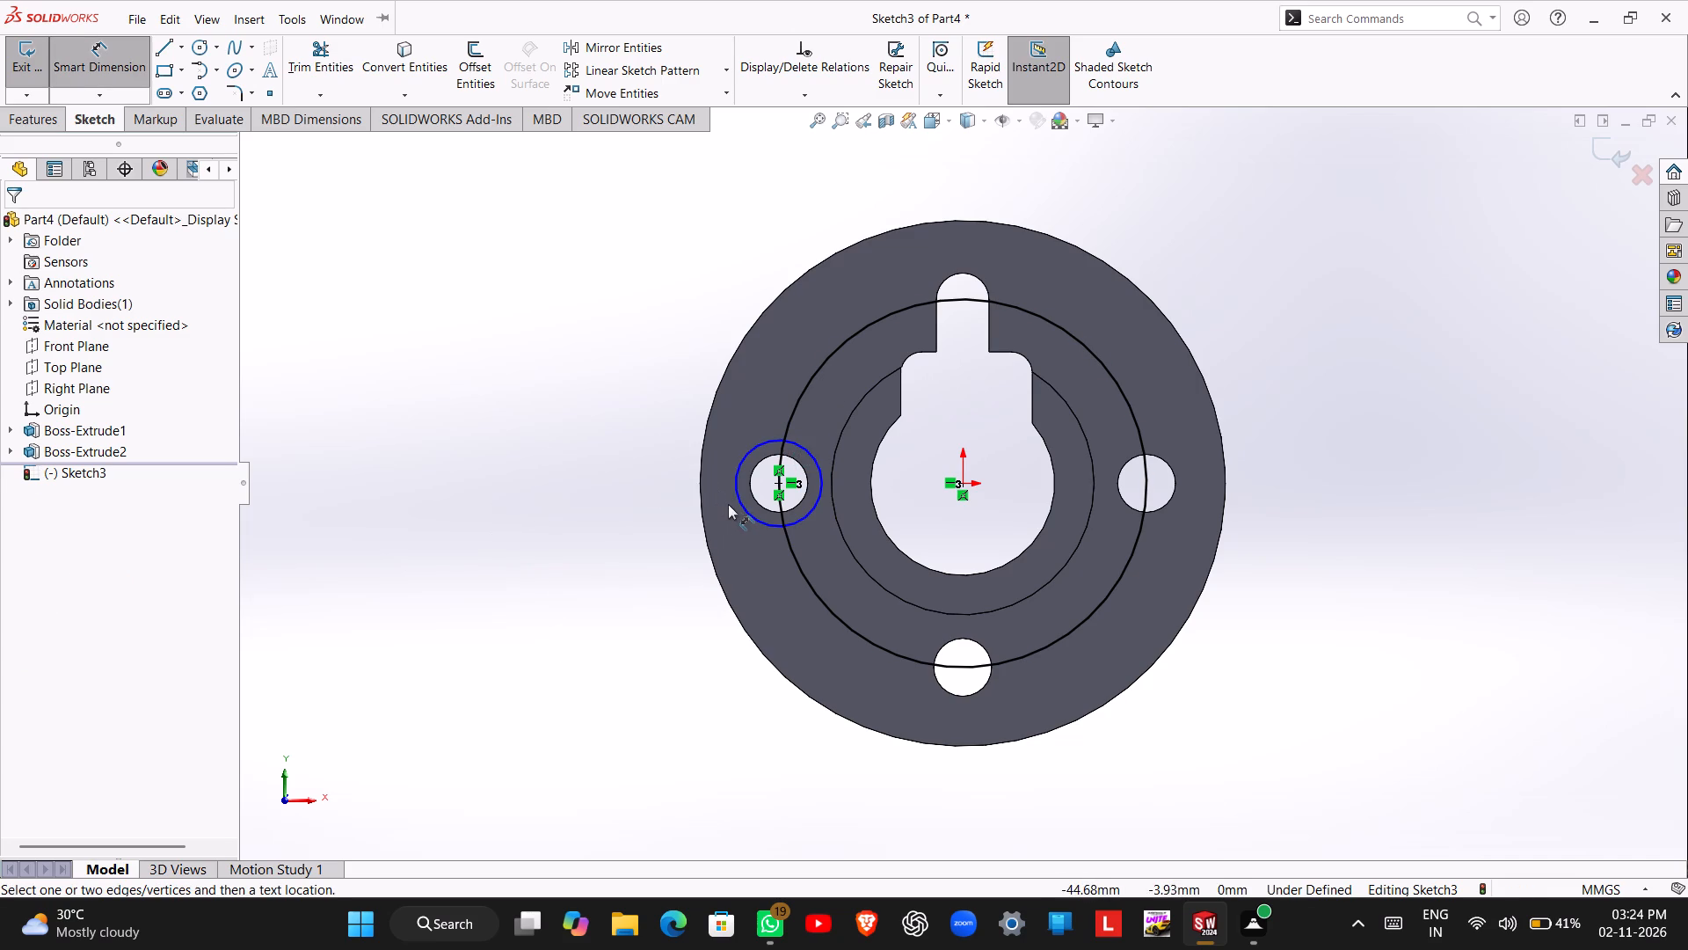
pyautogui.click(732, 486)
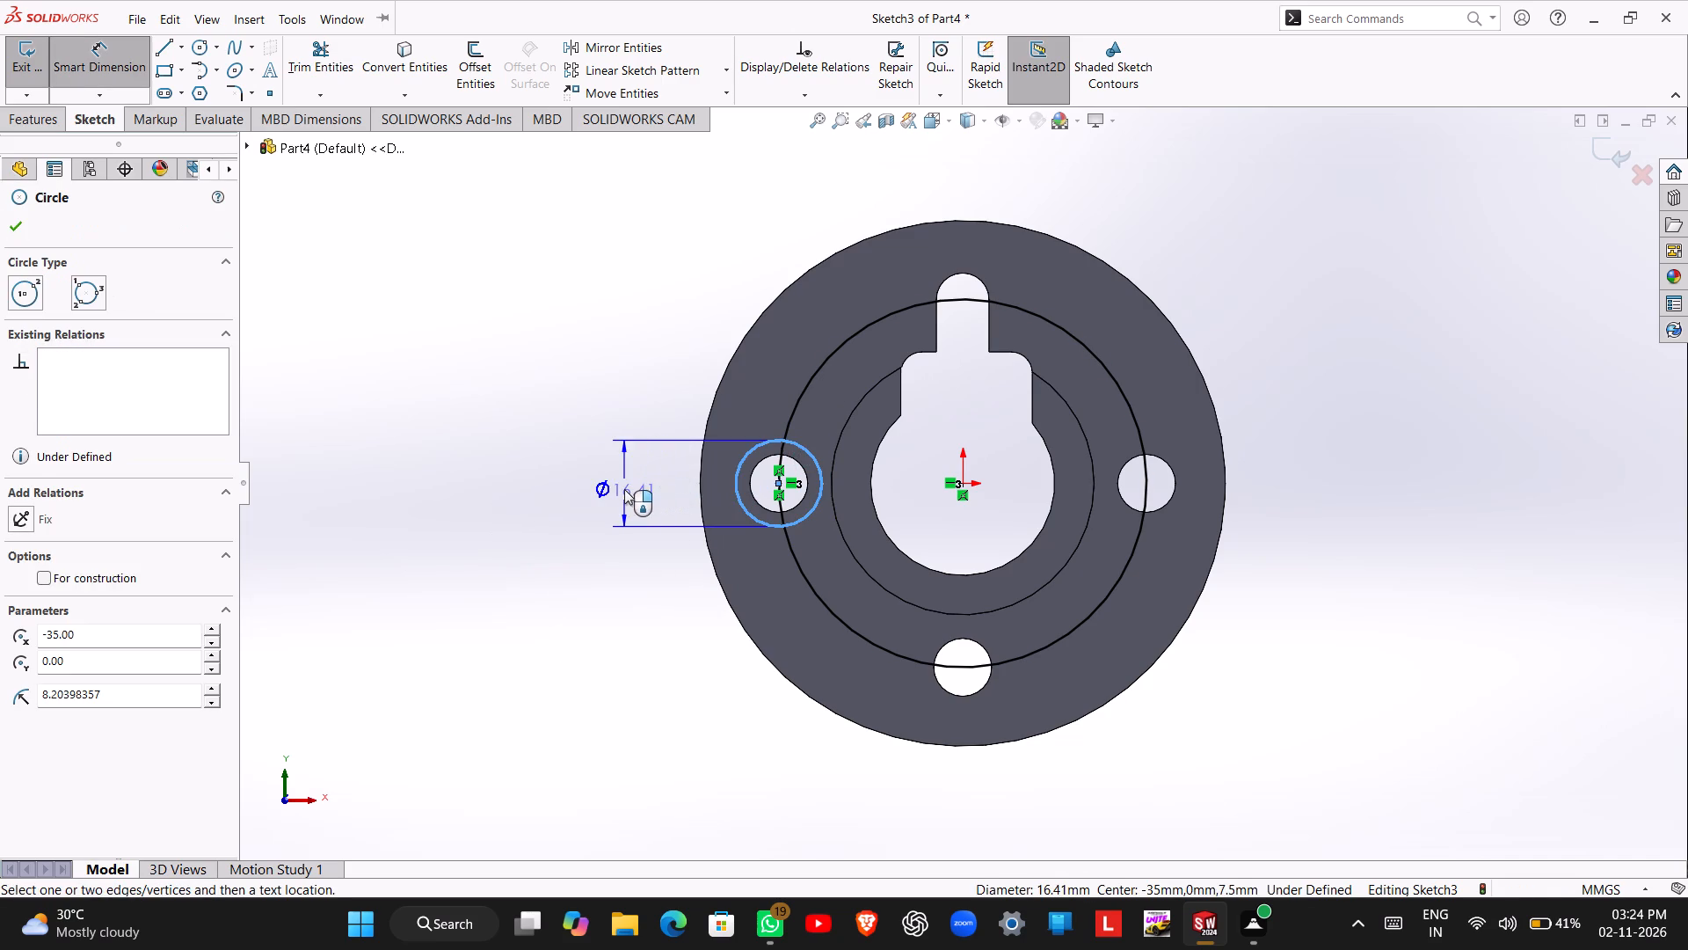
pyautogui.click(624, 489)
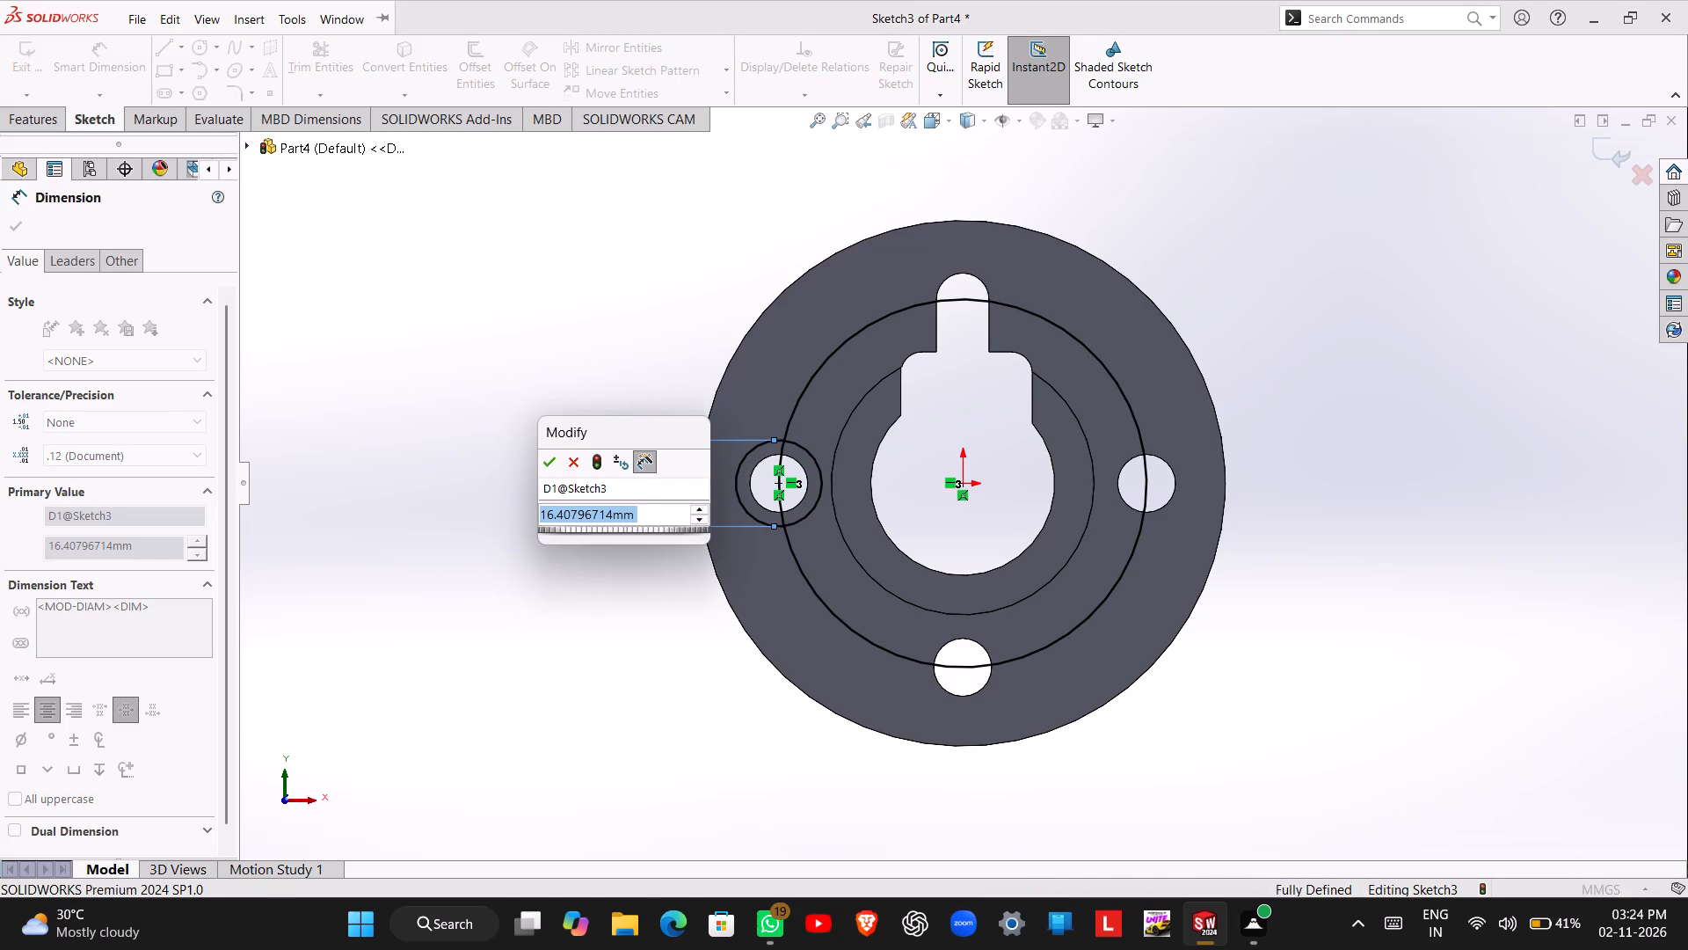
pyautogui.write('17')
pyautogui.press('Return')
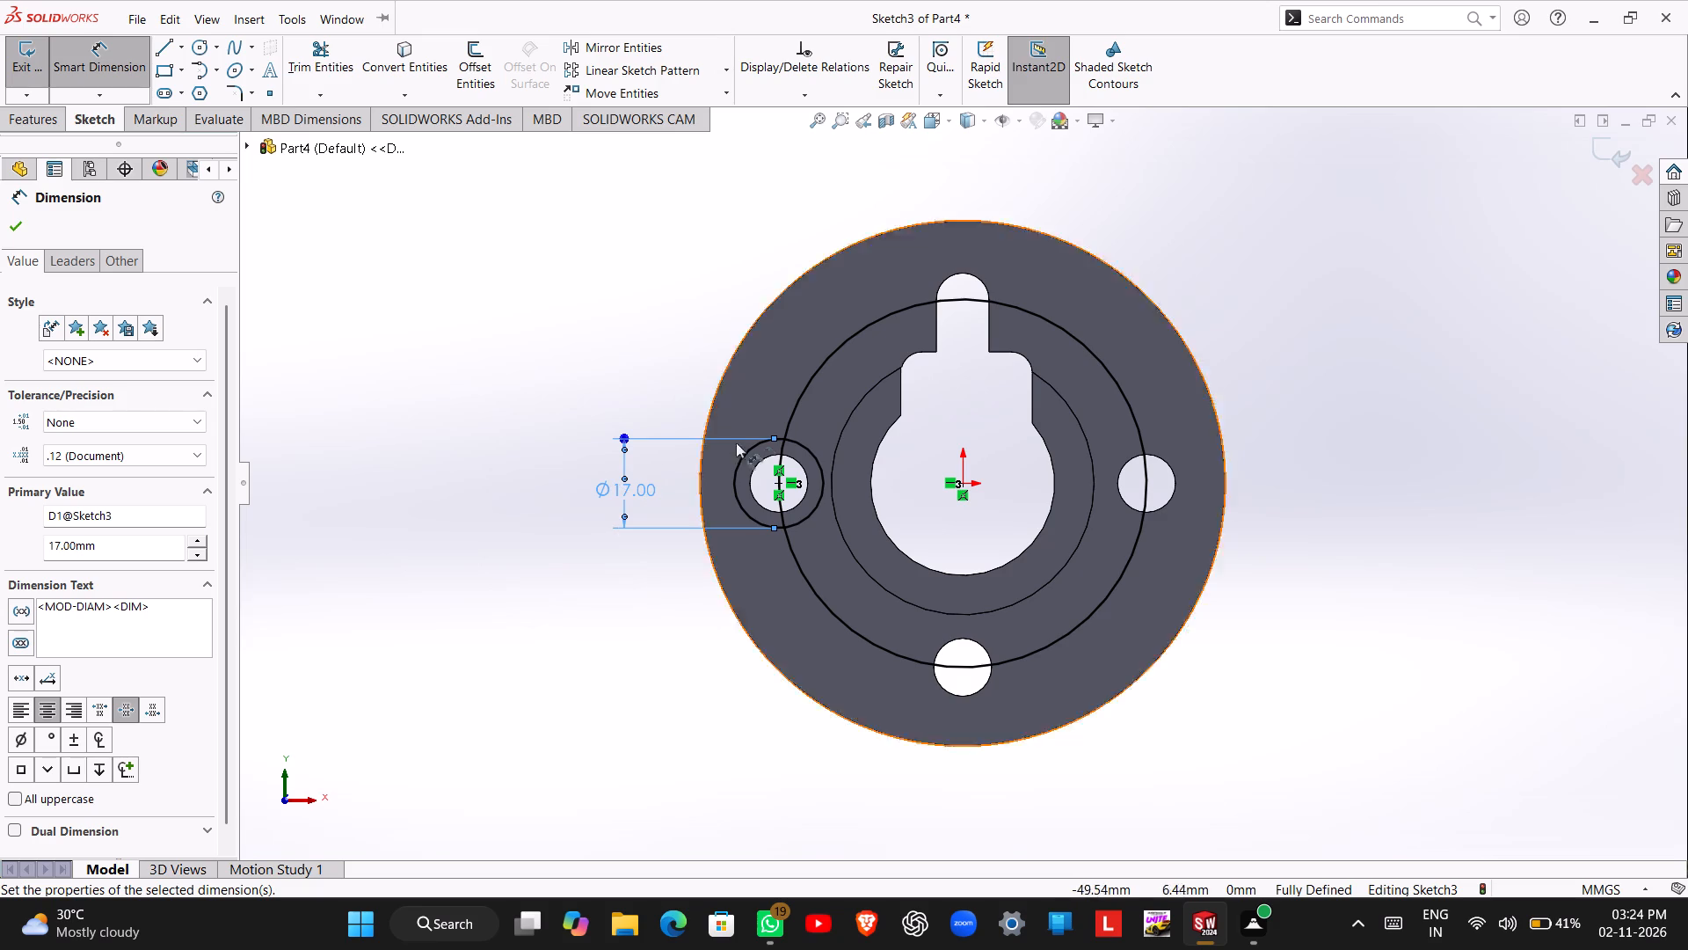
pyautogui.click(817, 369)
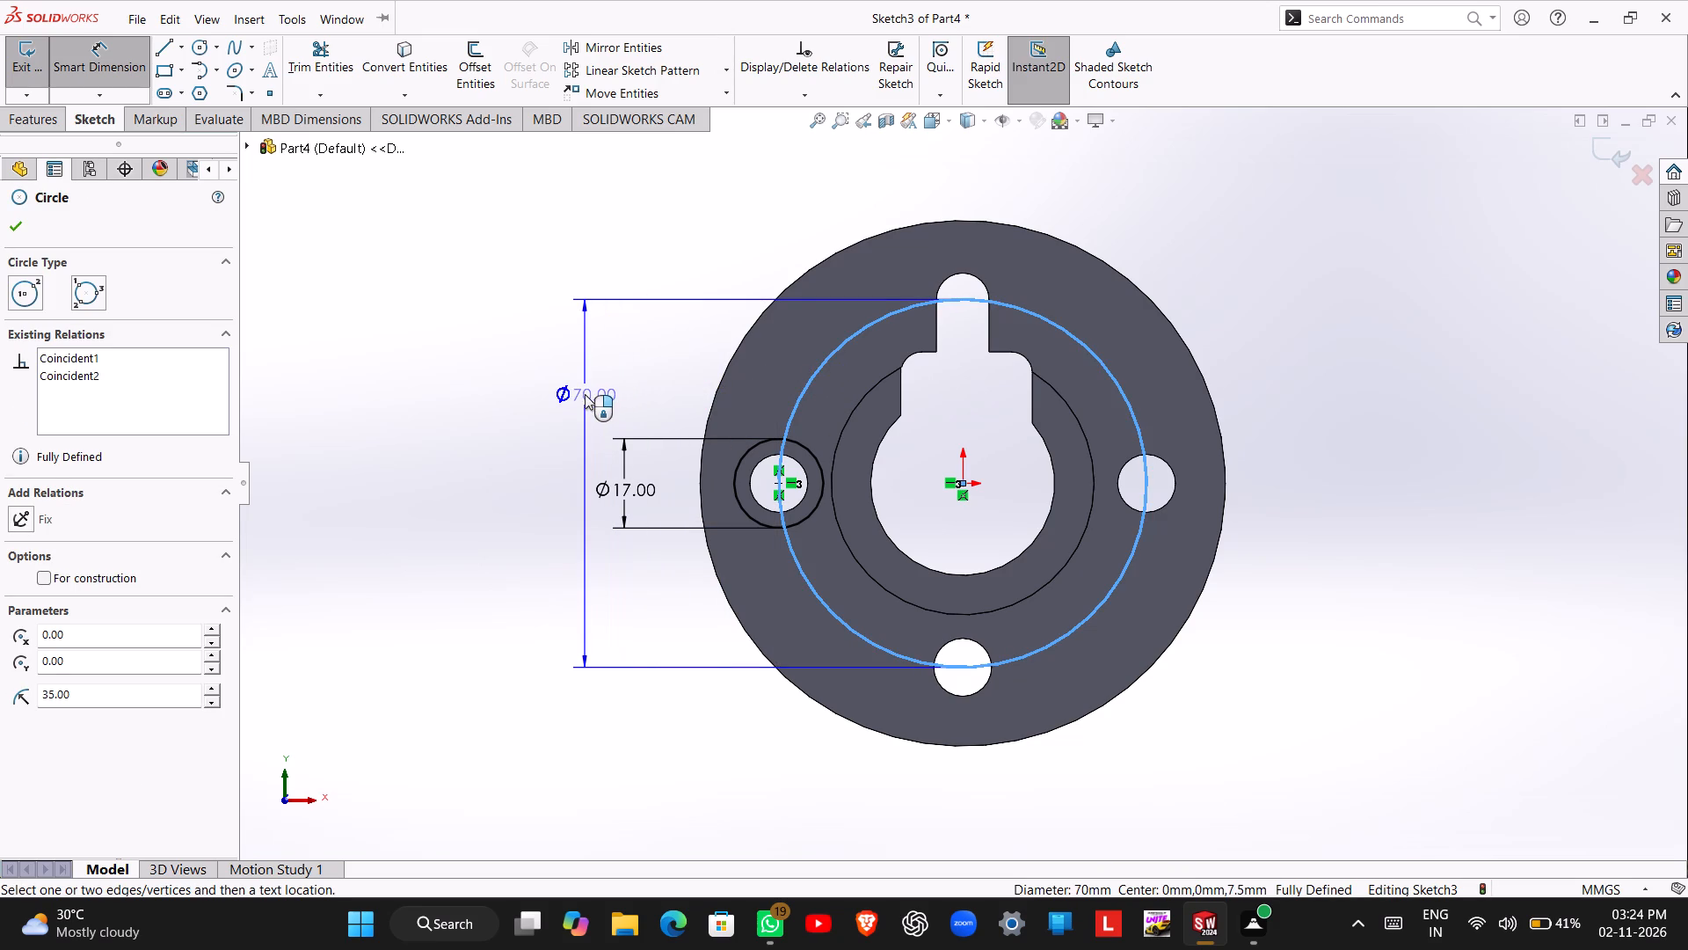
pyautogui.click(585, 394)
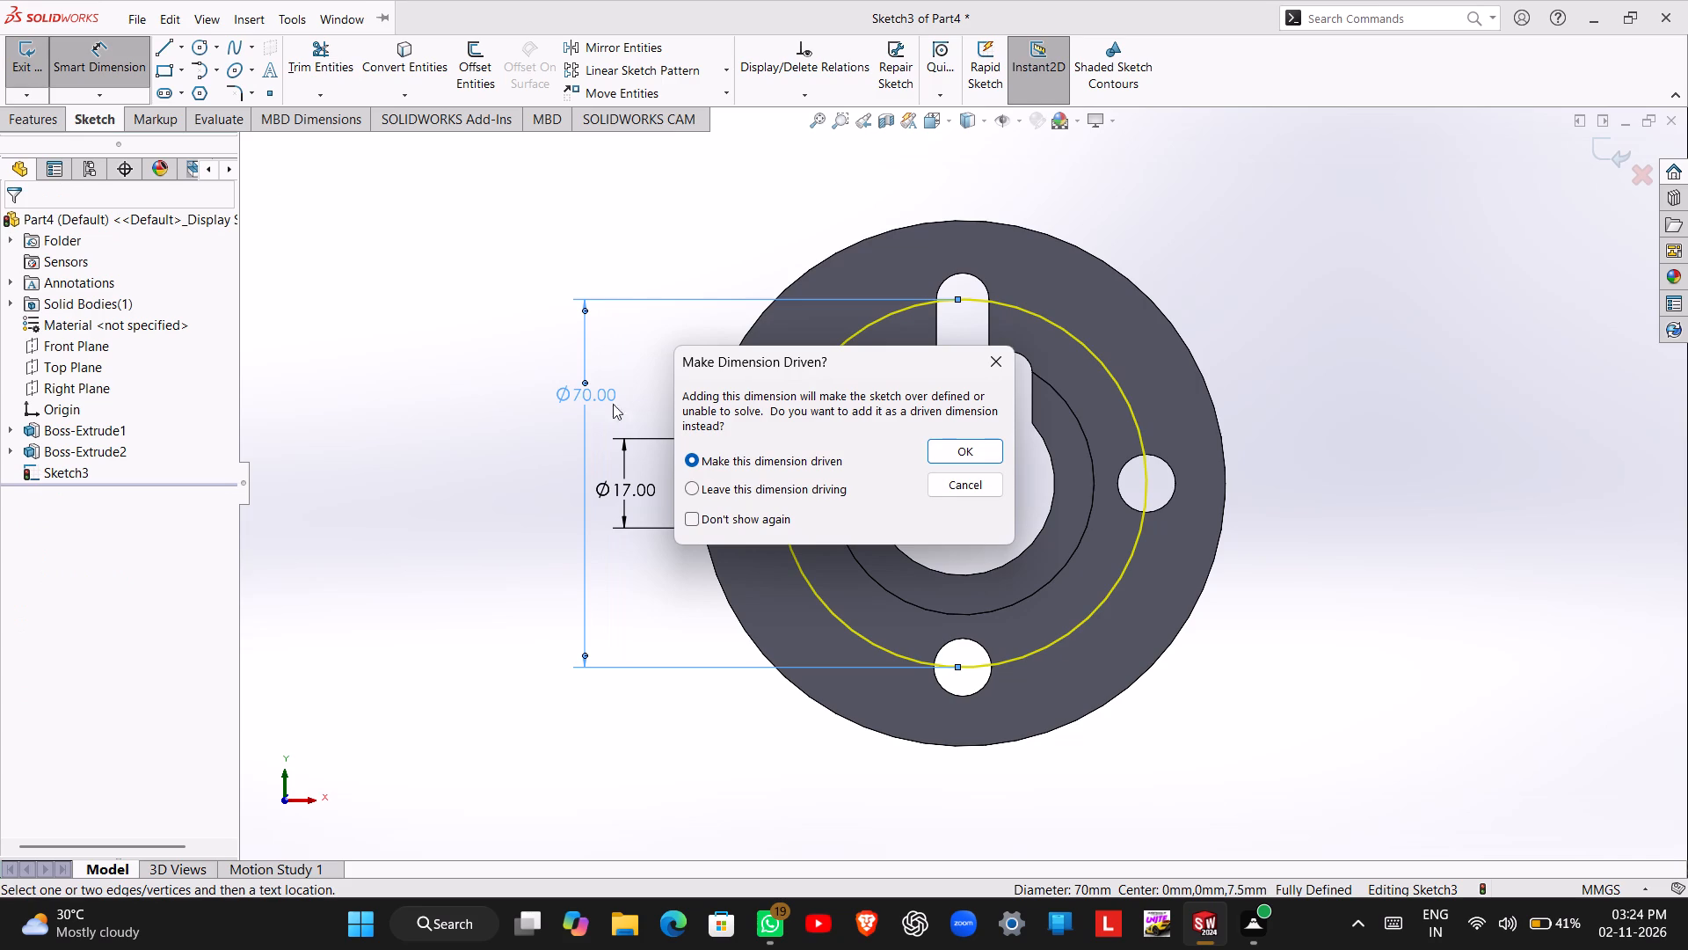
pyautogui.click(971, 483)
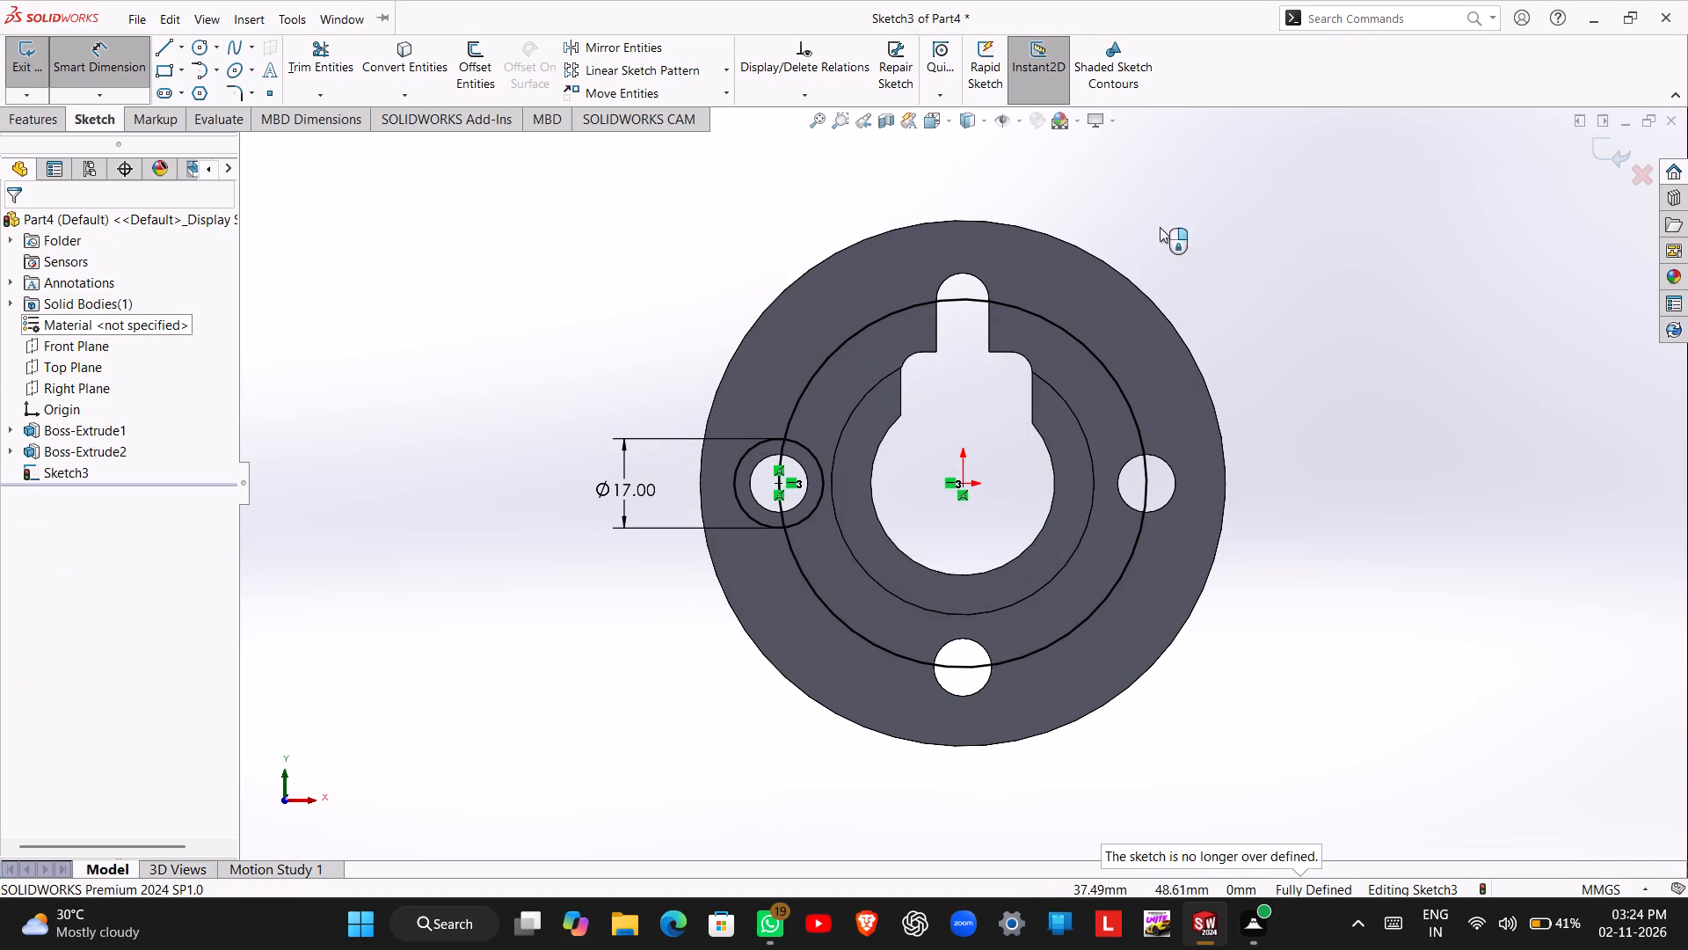
# Convert the 35 mm radius circle through the hole centres to construction geometry.
pyautogui.click(913, 302)
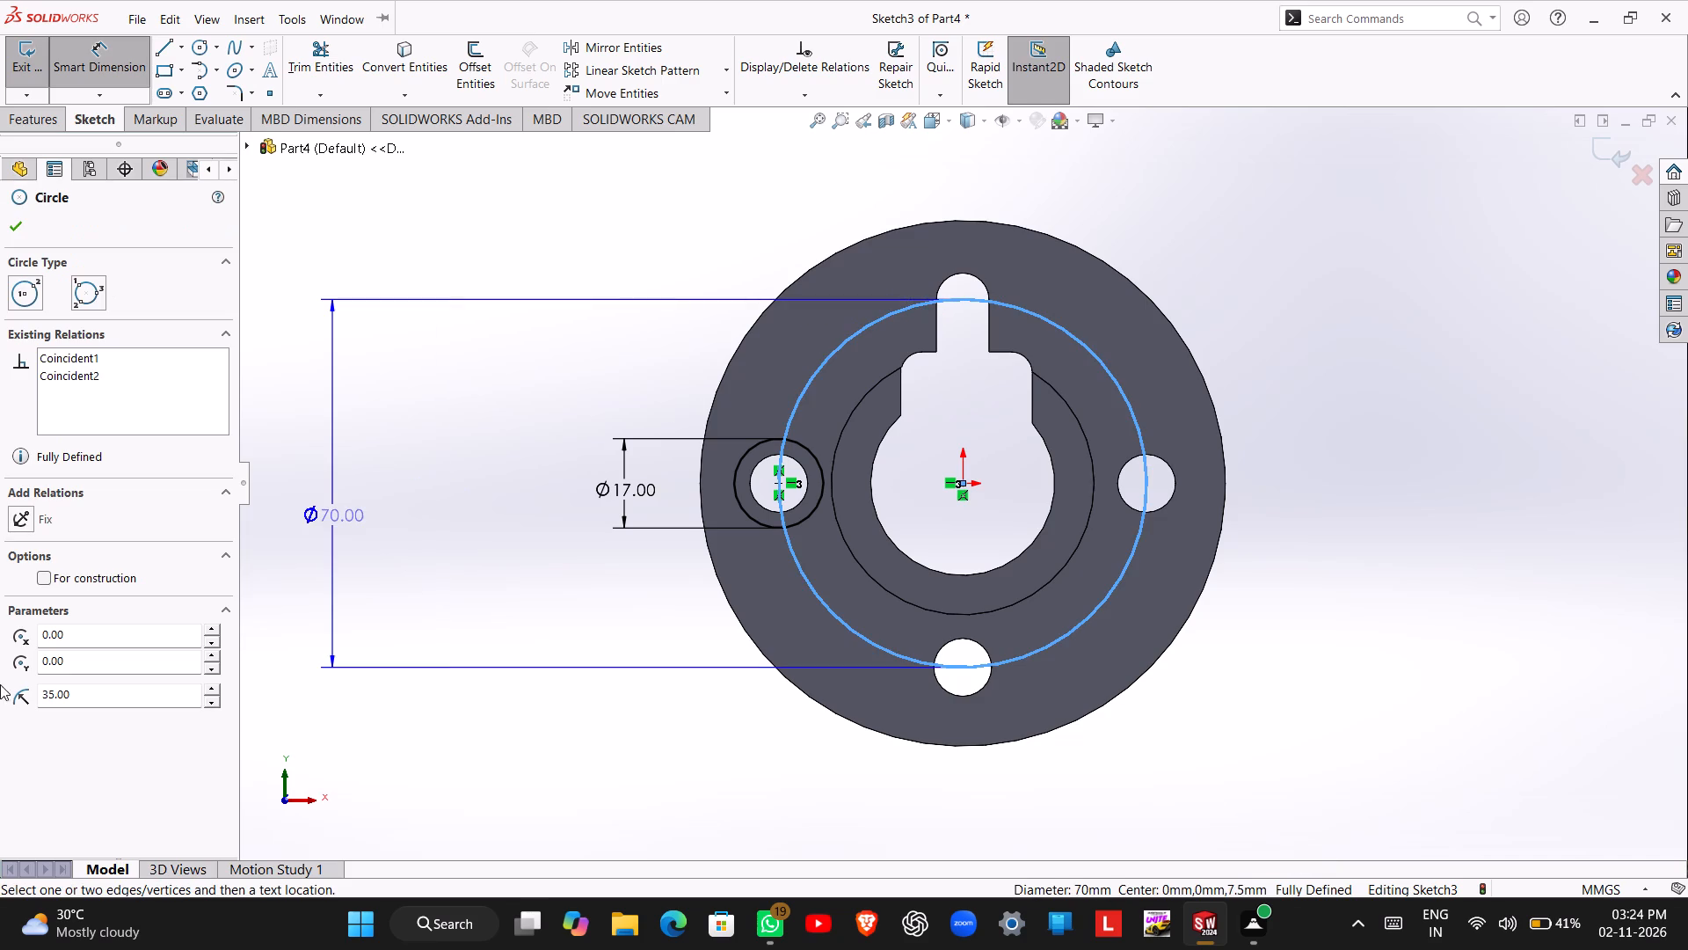
pyautogui.click(47, 574)
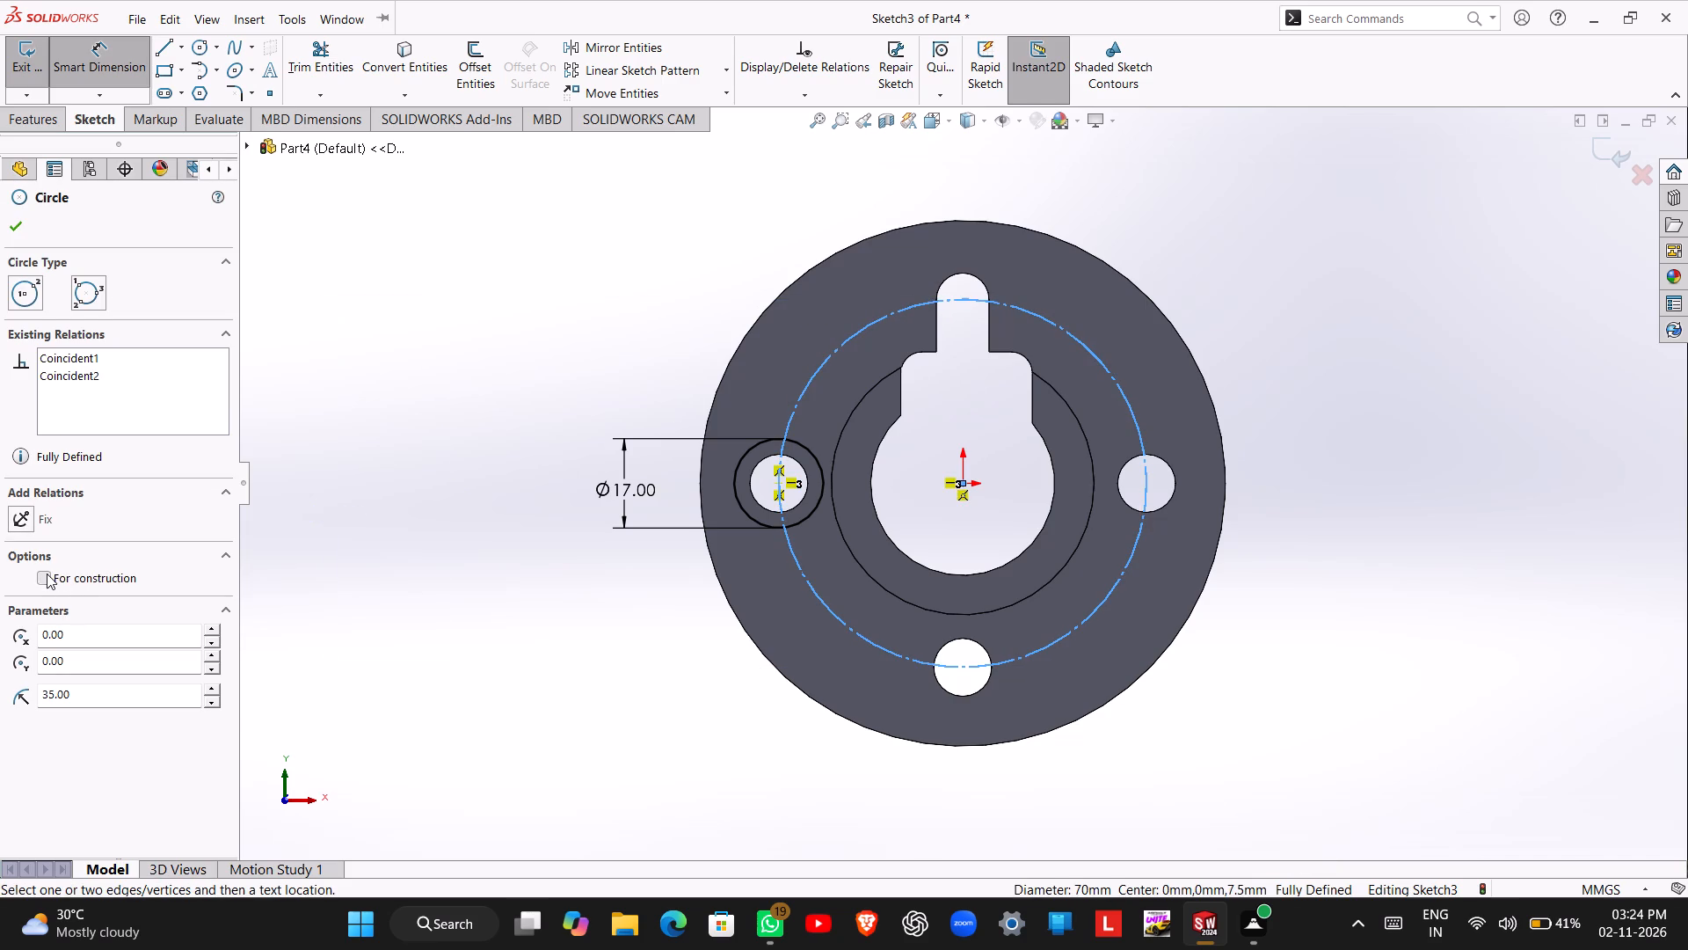
pyautogui.click(13, 223)
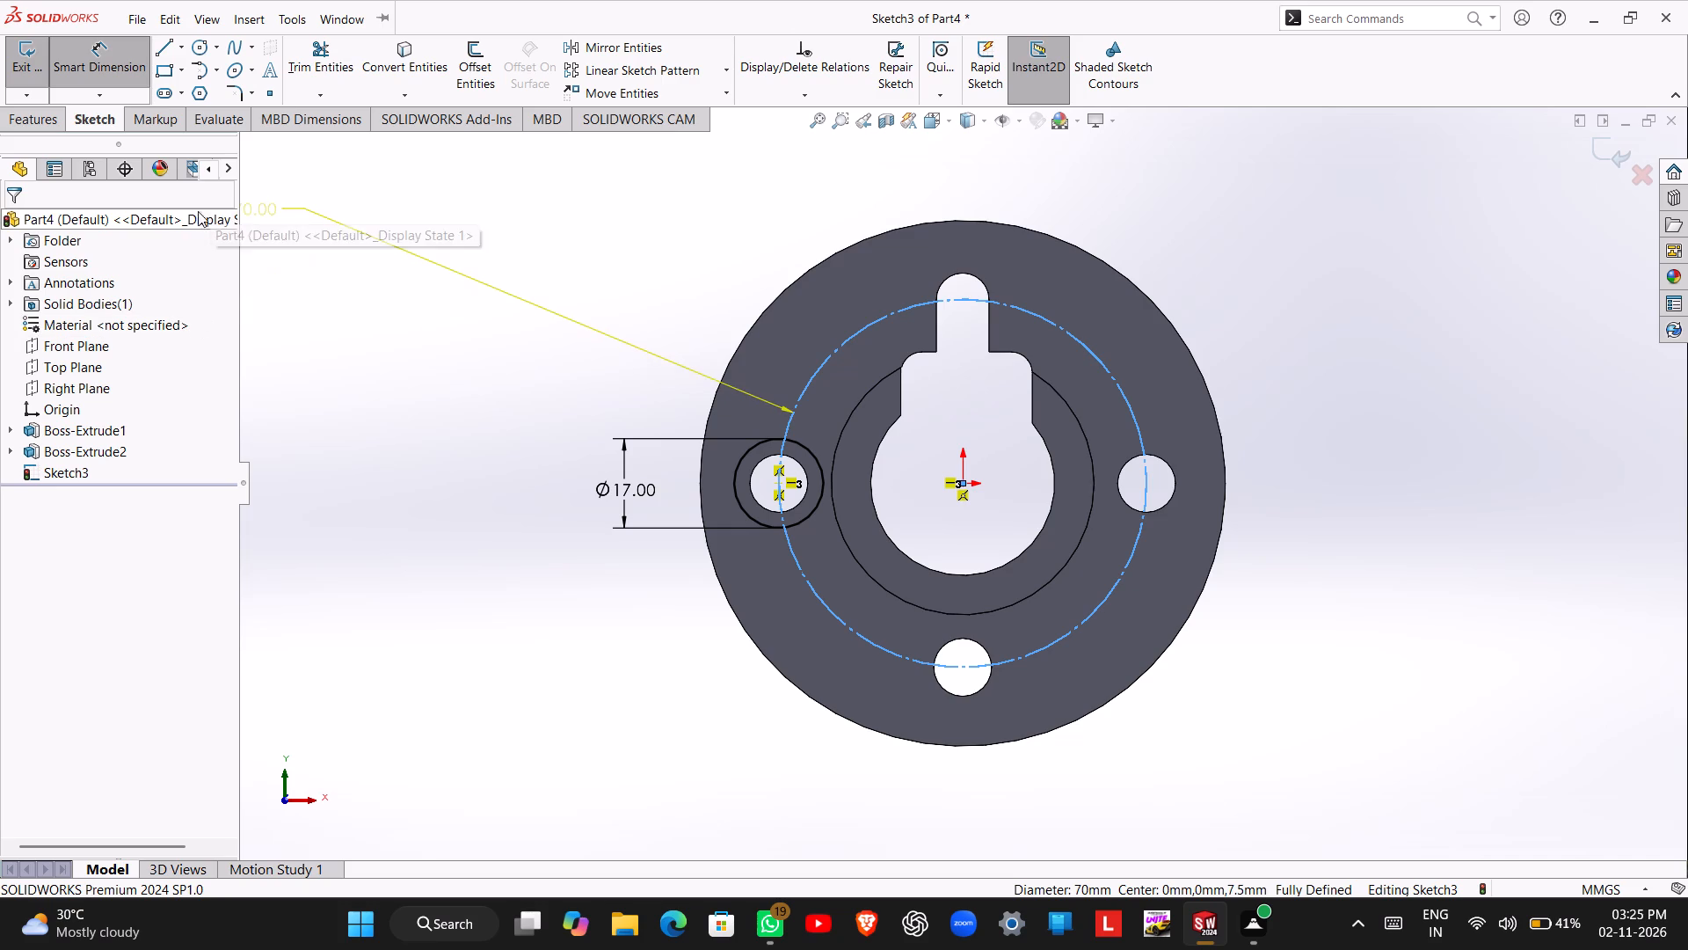
pyautogui.press('Escape')
pyautogui.press('Escape')
pyautogui.press('Escape')
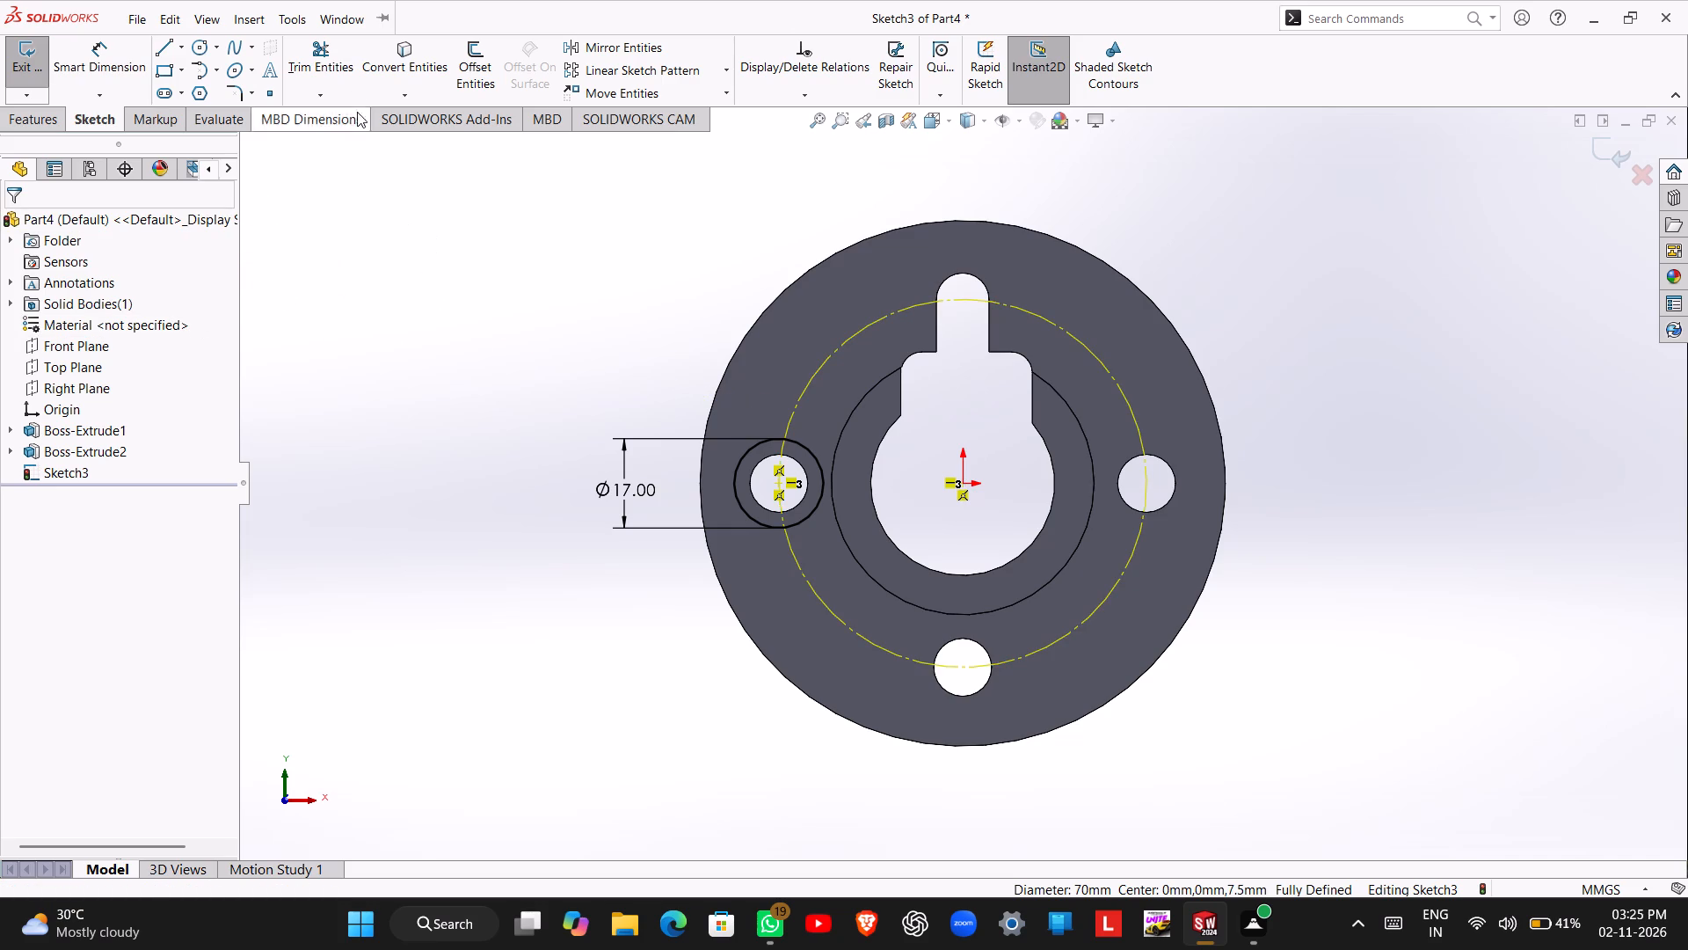
# Circular-pattern the 17 mm circle about the origin with 4 equally spaced instances over 360°, skipping the instance at the keyed slot.
pyautogui.click(727, 67)
pyautogui.click(703, 113)
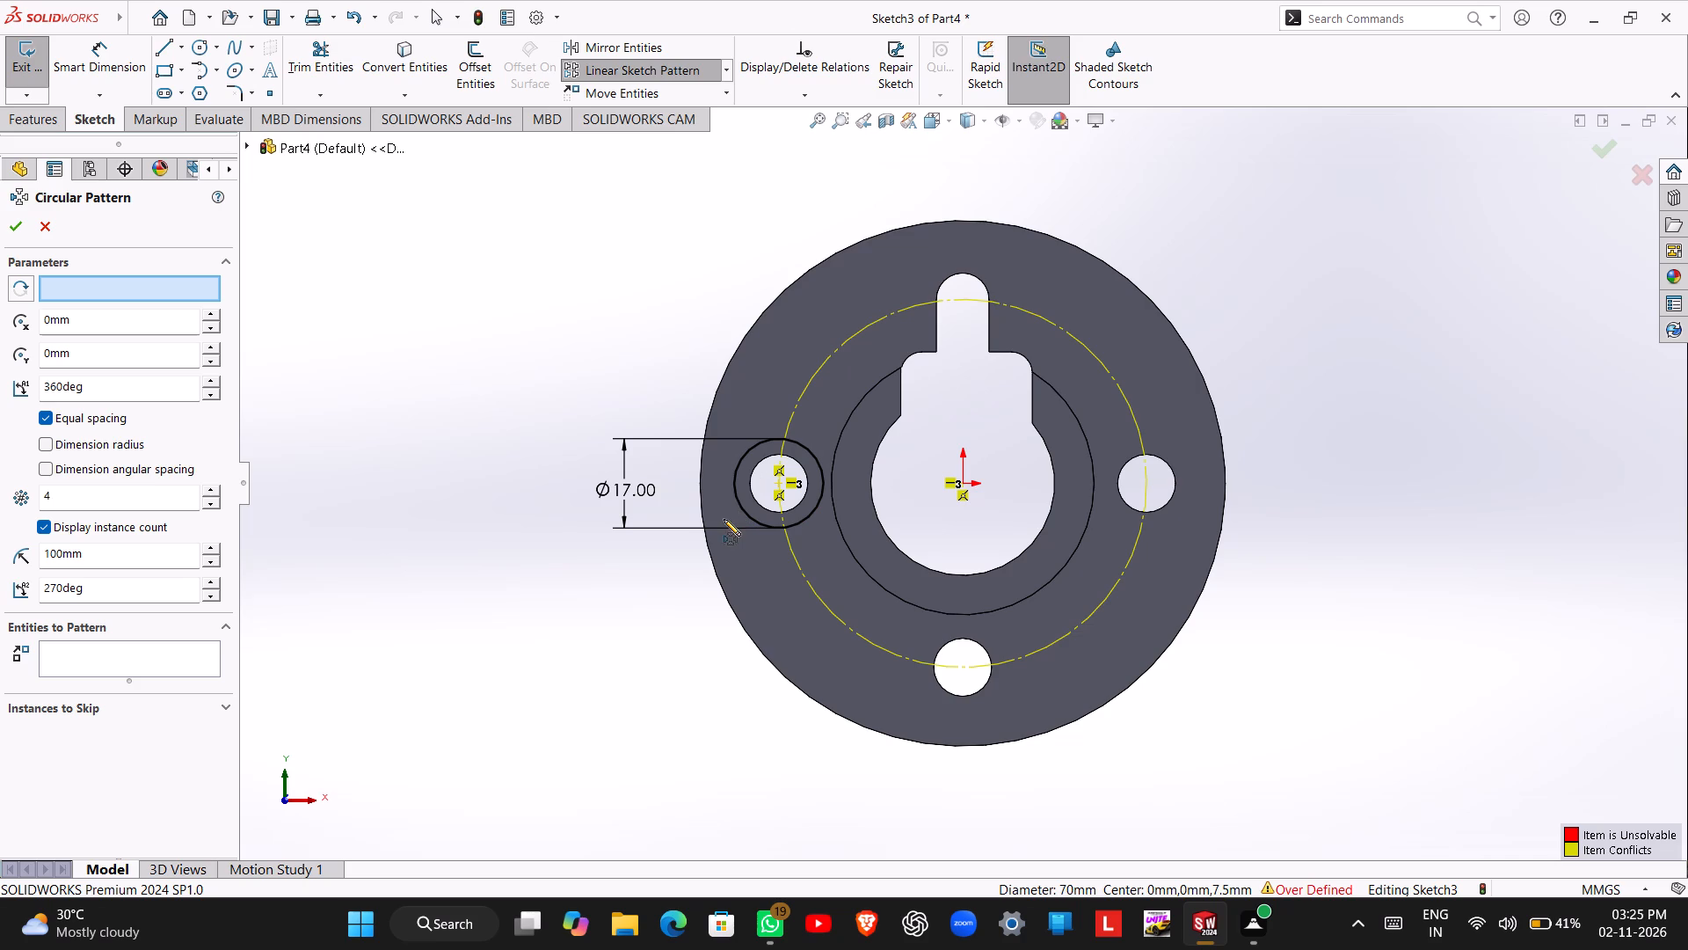
pyautogui.click(734, 485)
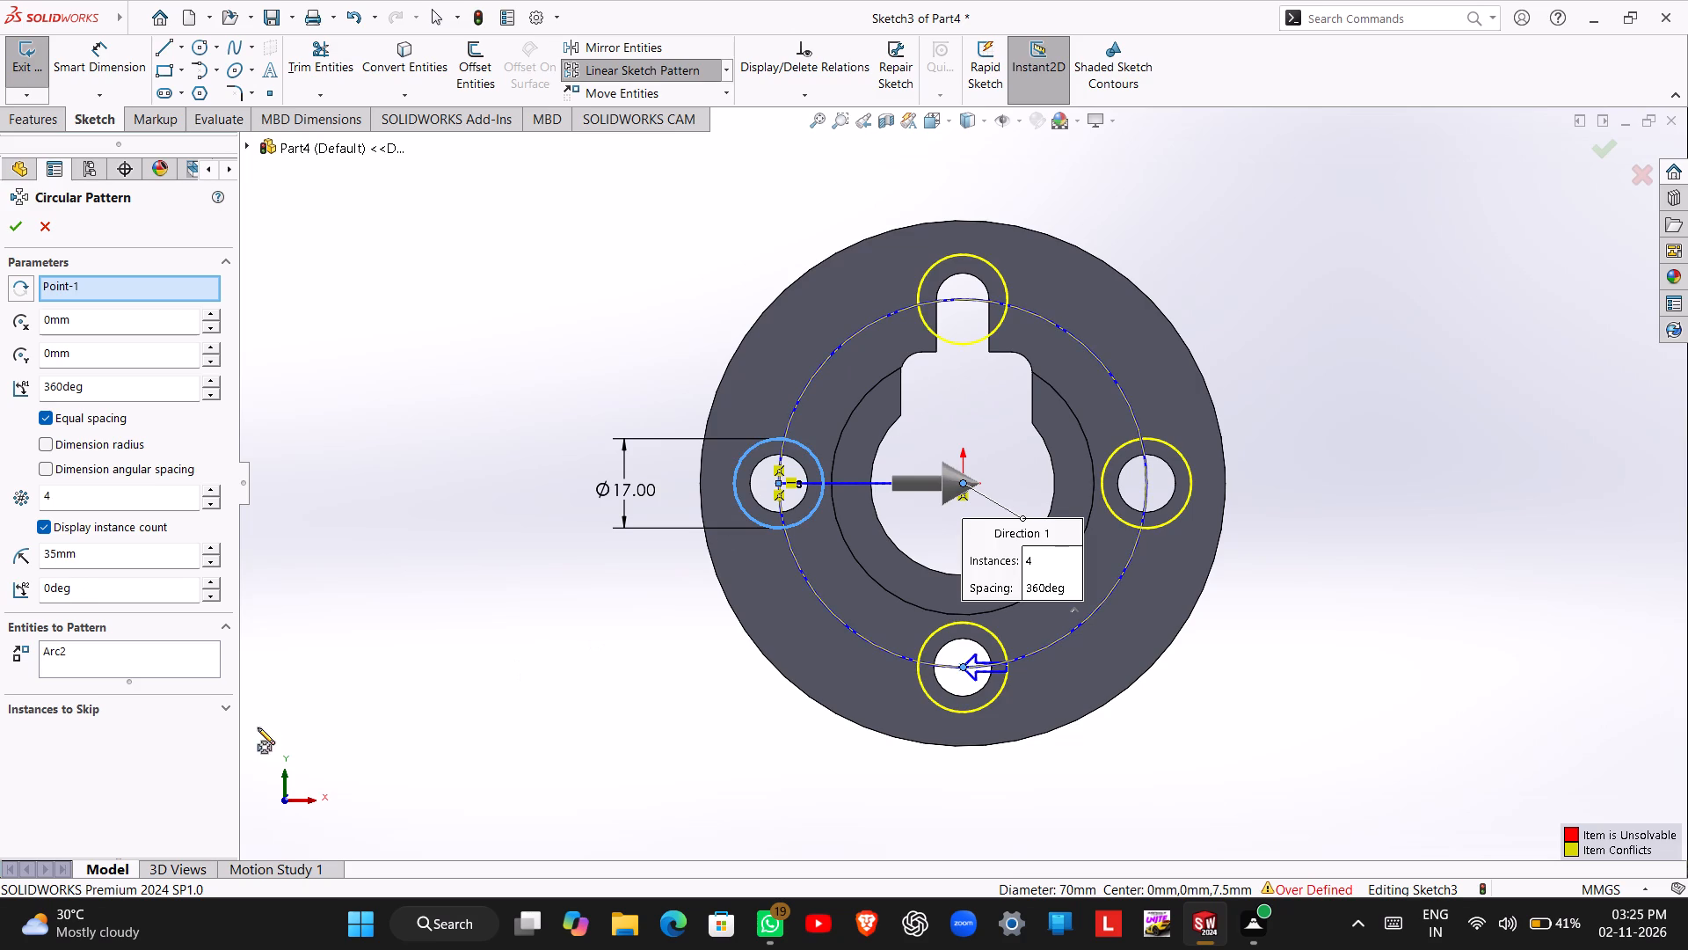
pyautogui.click(224, 710)
pyautogui.click(201, 733)
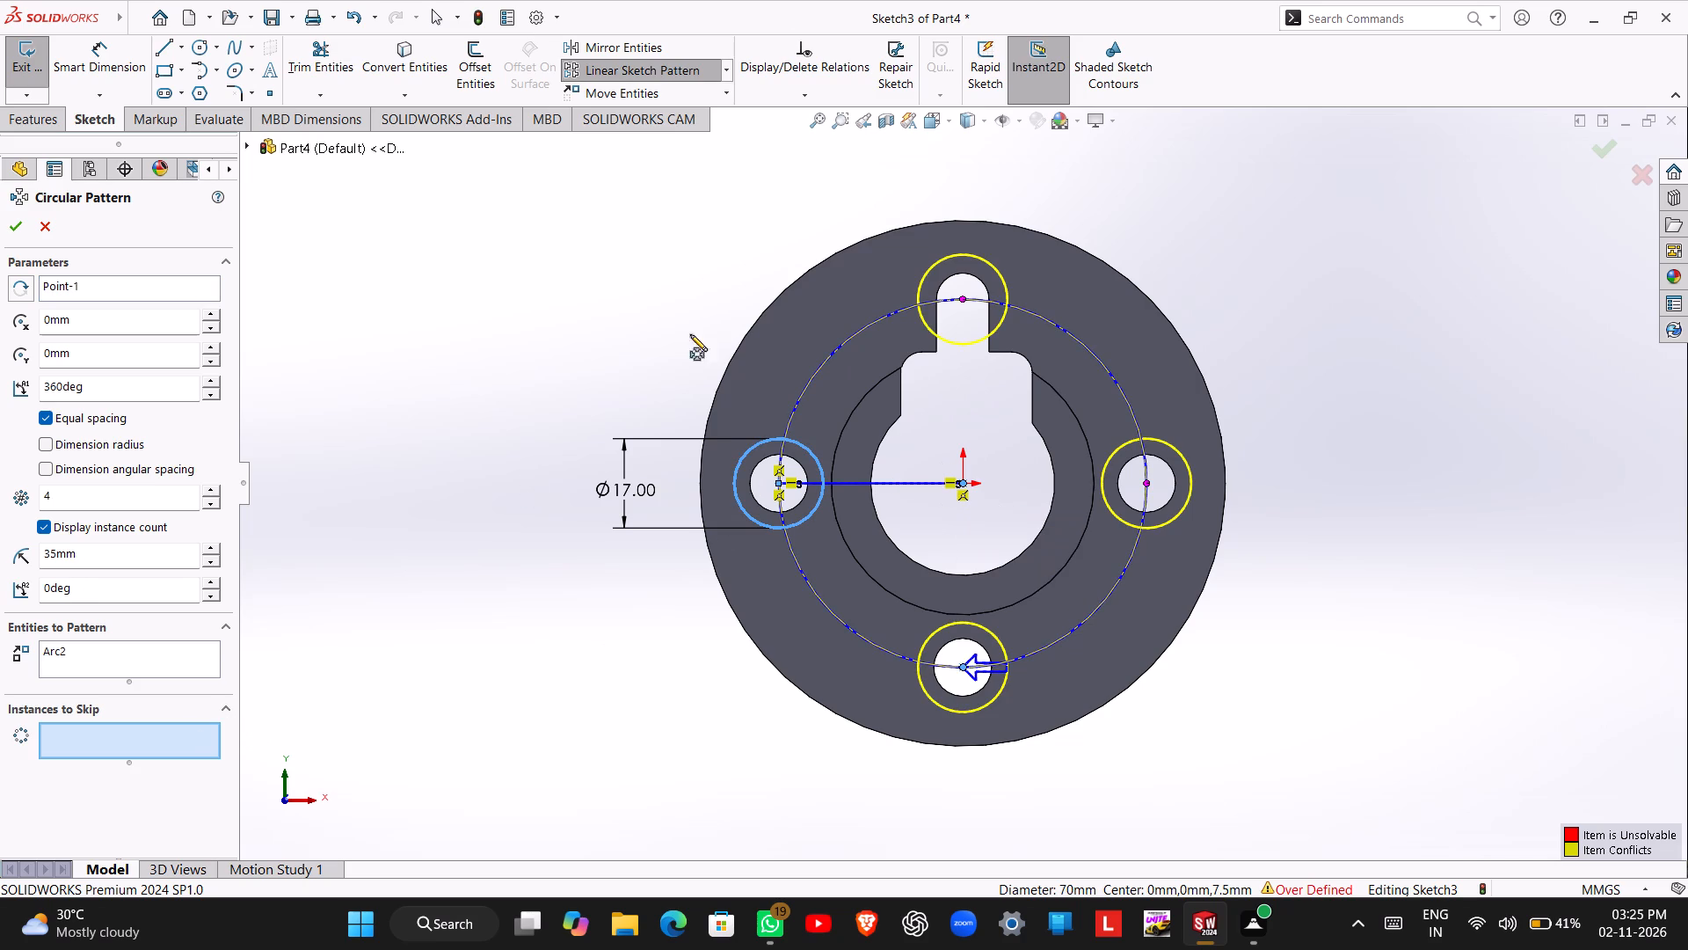
pyautogui.click(964, 295)
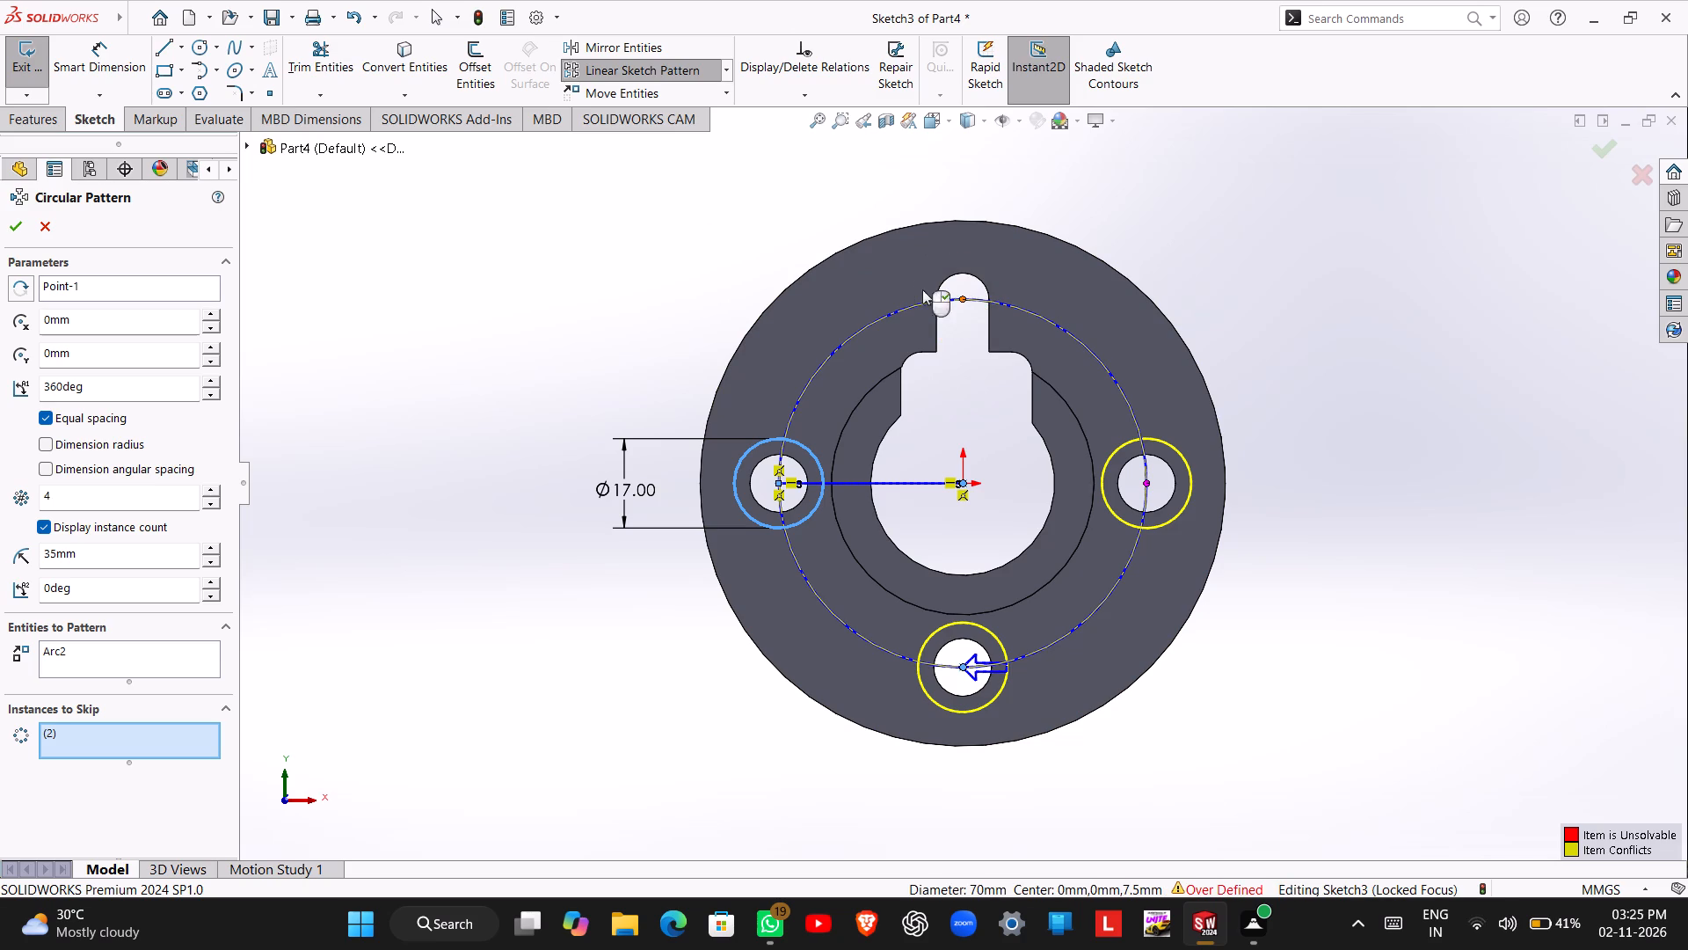
pyautogui.click(17, 230)
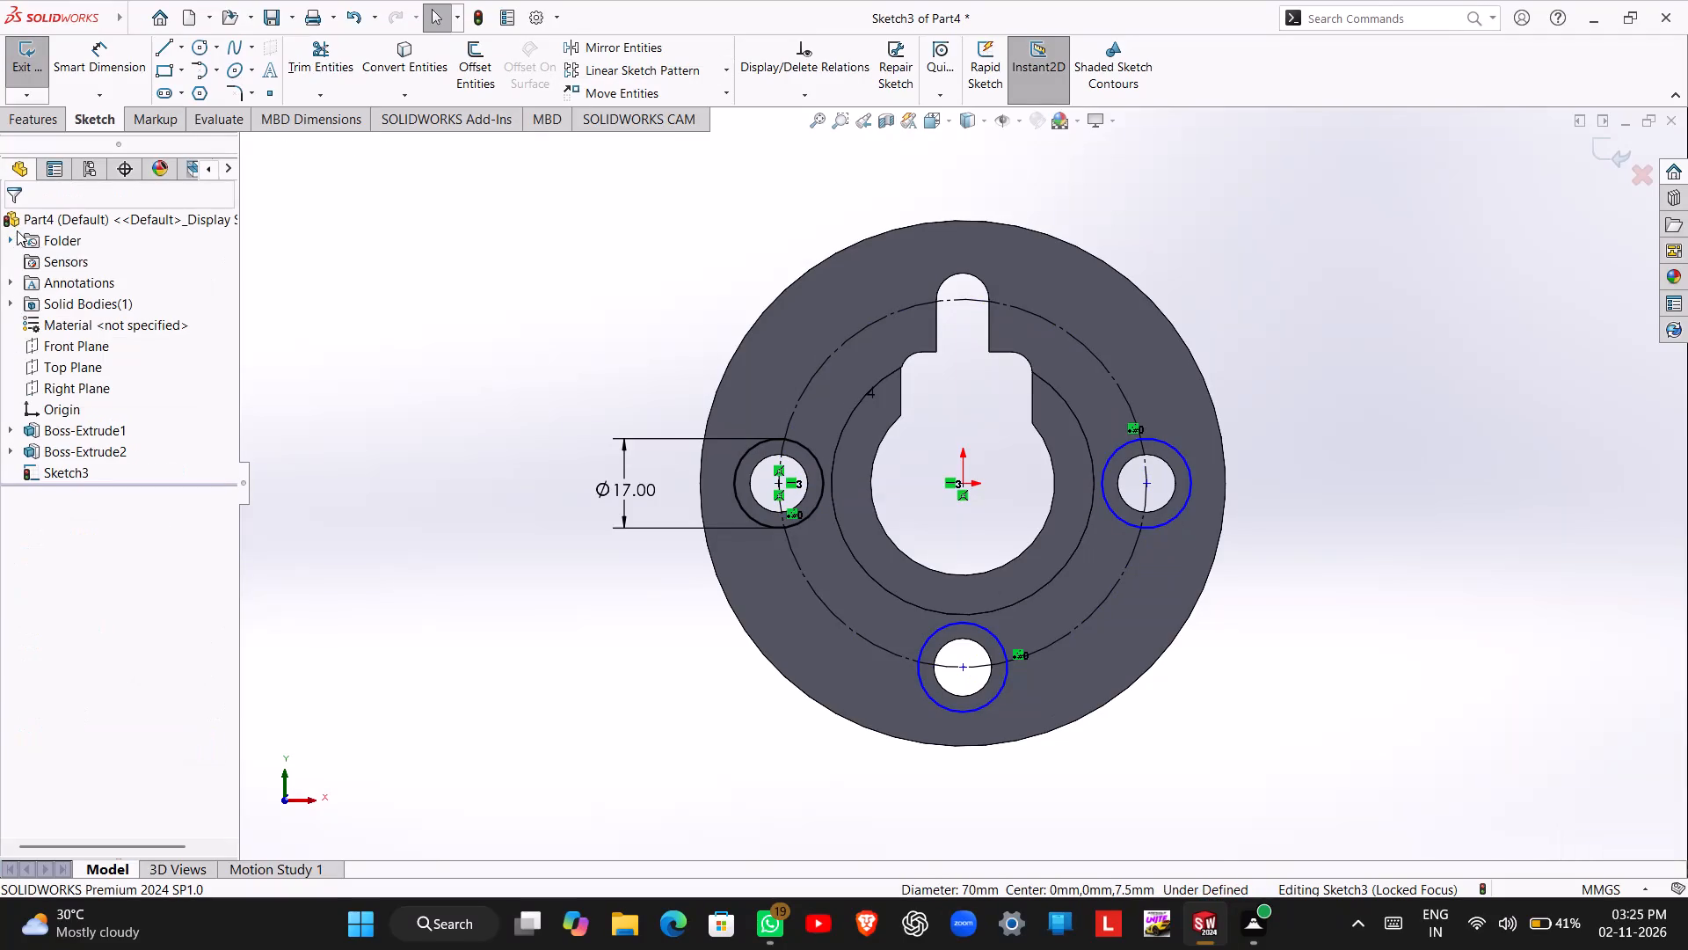
pyautogui.click(302, 278)
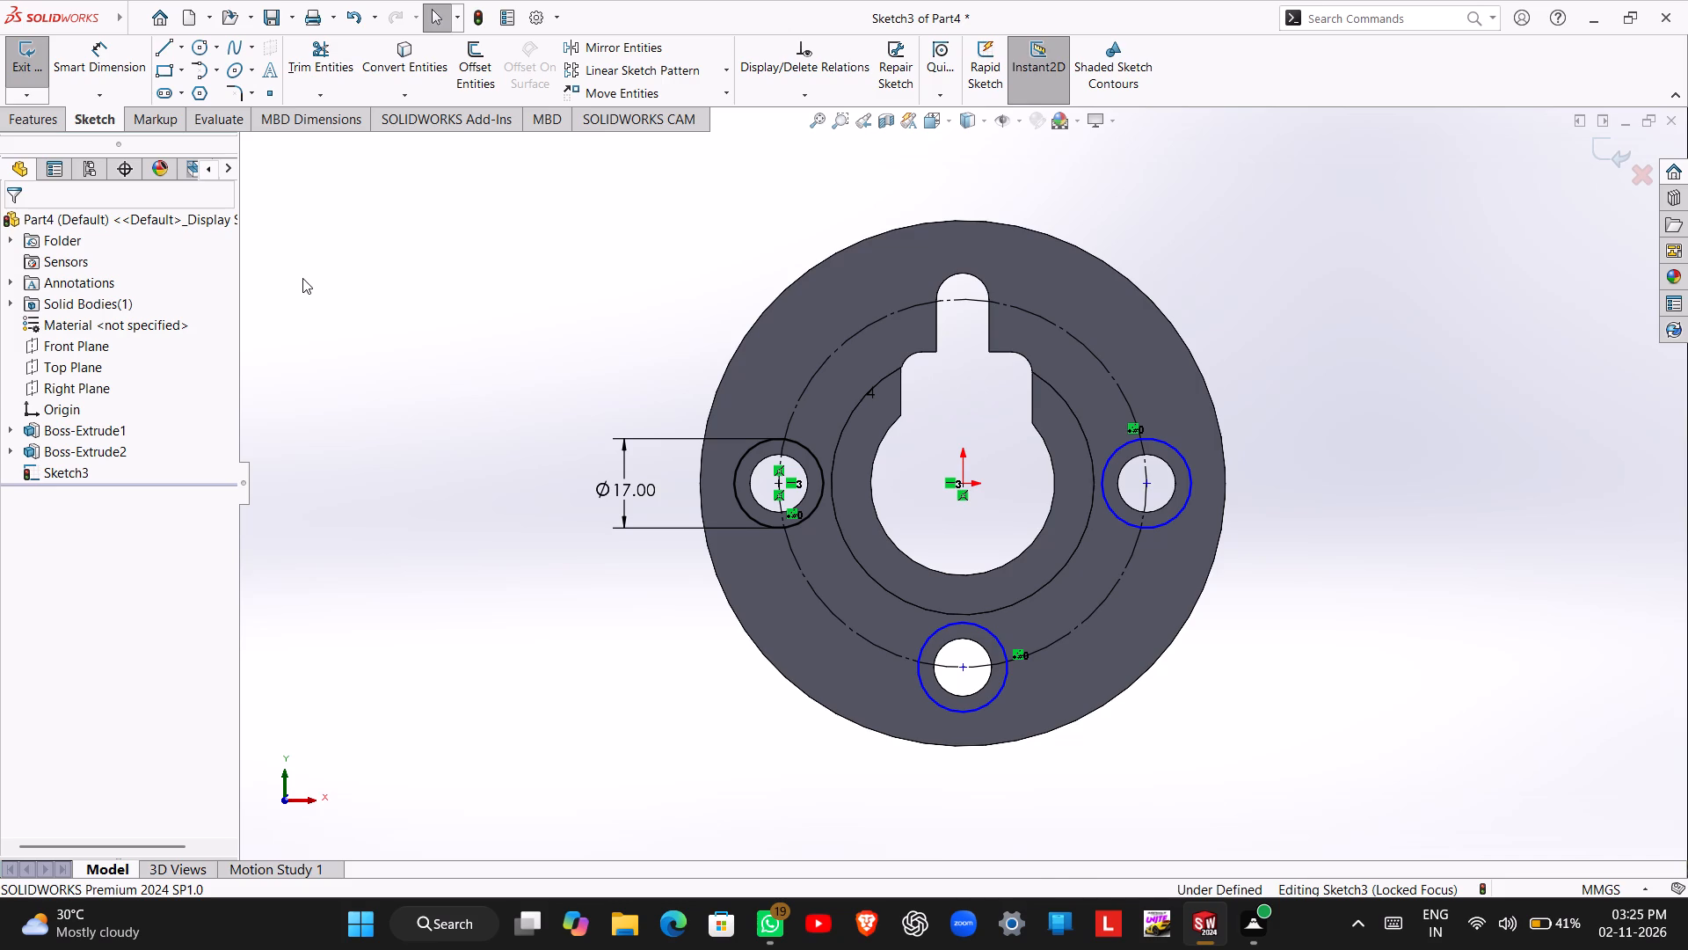
# Finish the sketch and cut-extrude the three 17 mm circles to a blind depth of 7 mm.
pyautogui.click(24, 77)
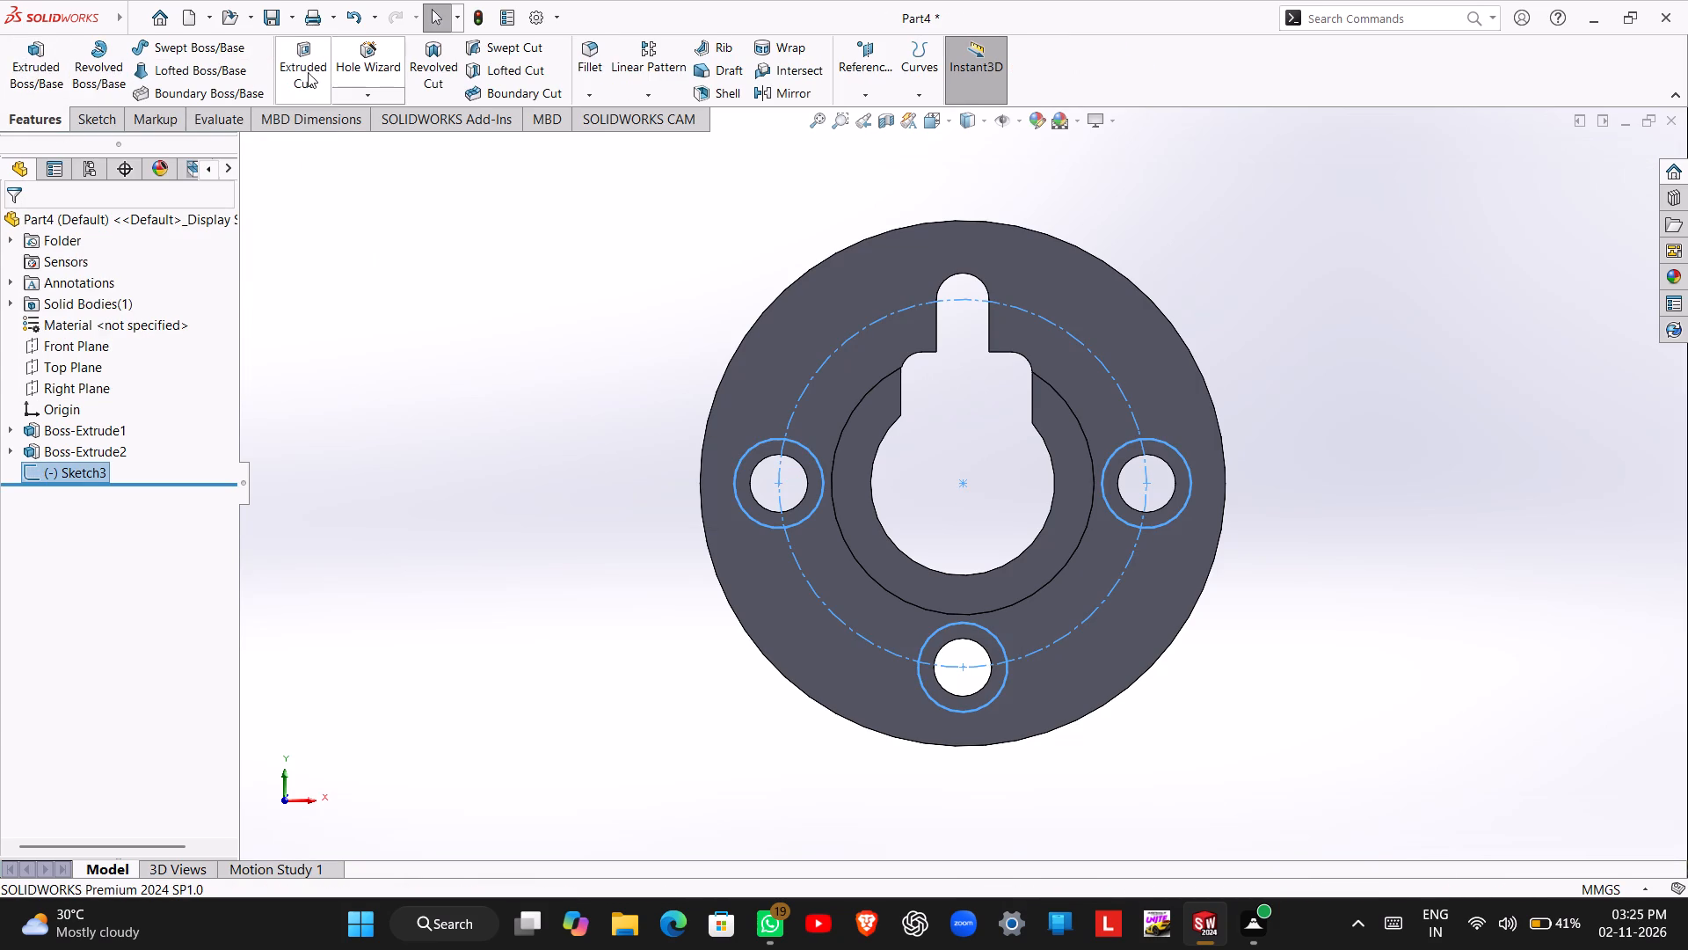
pyautogui.click(307, 72)
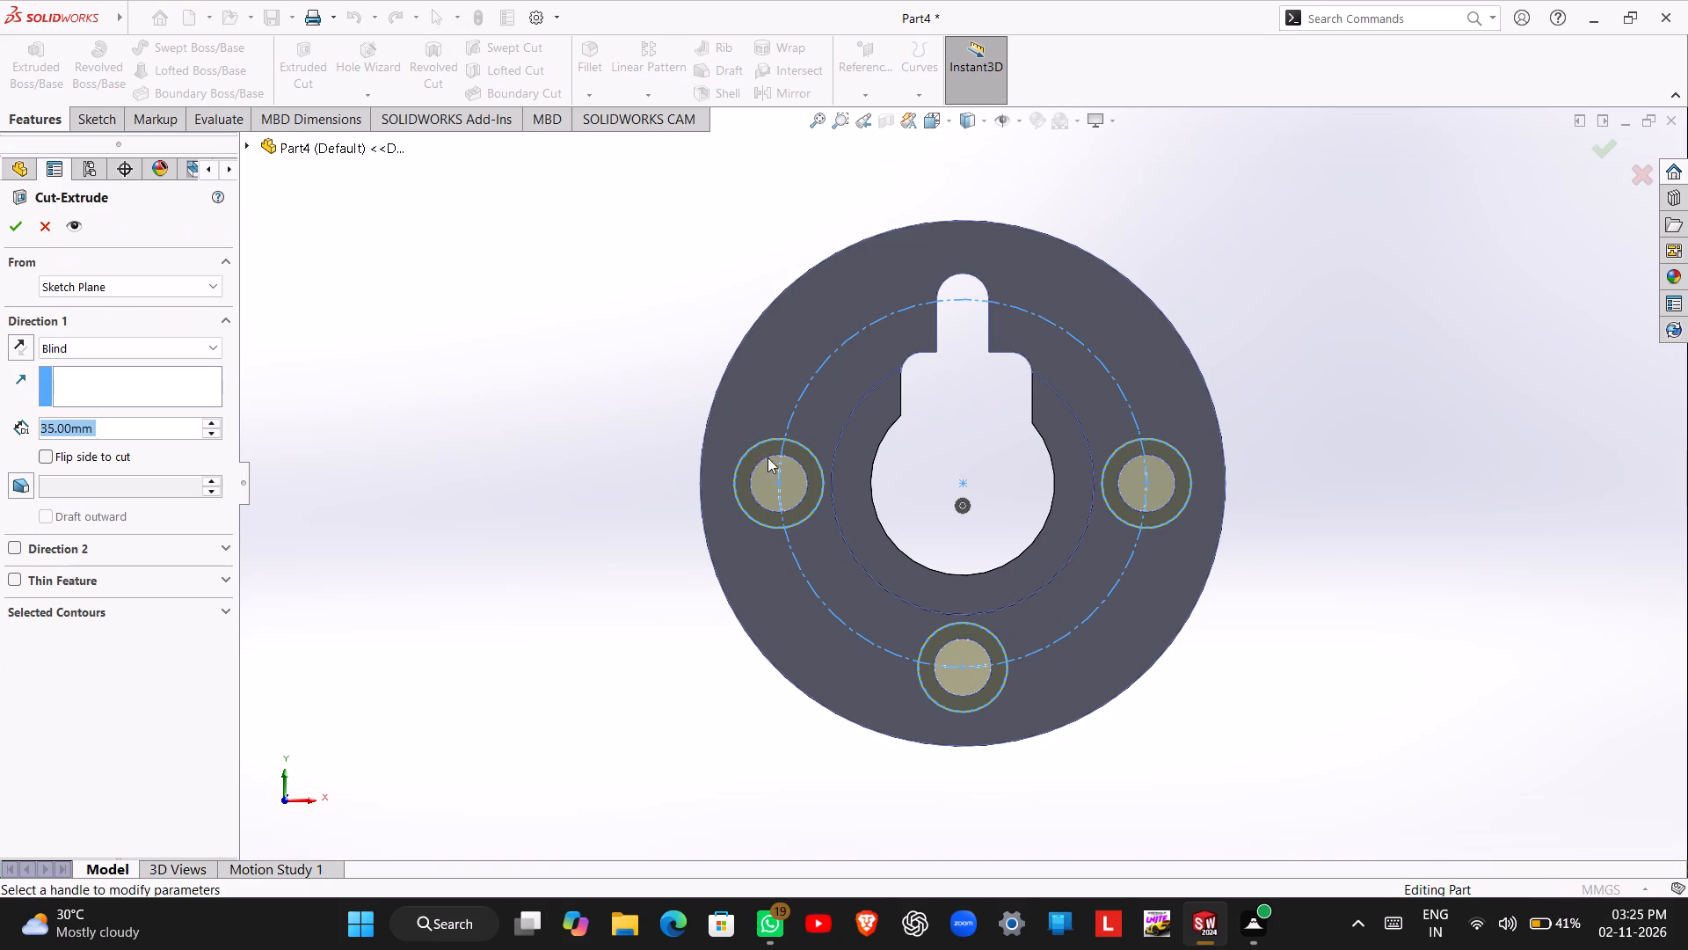
pyautogui.doubleClick(154, 430)
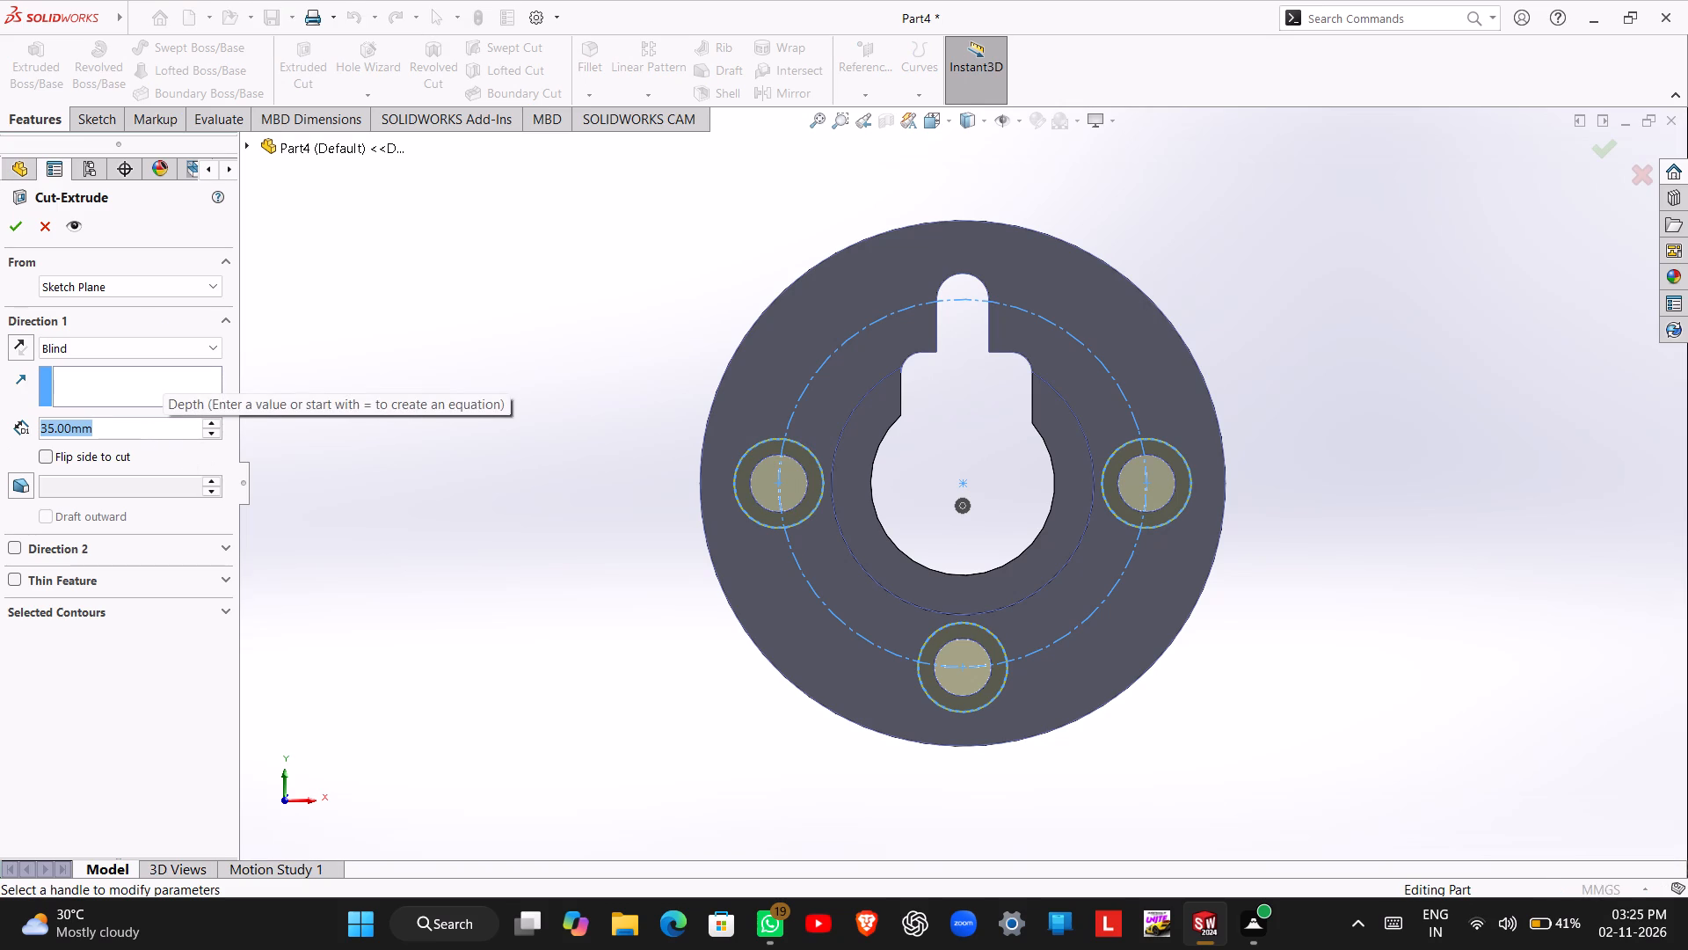
pyautogui.press('7')
pyautogui.press('Return')
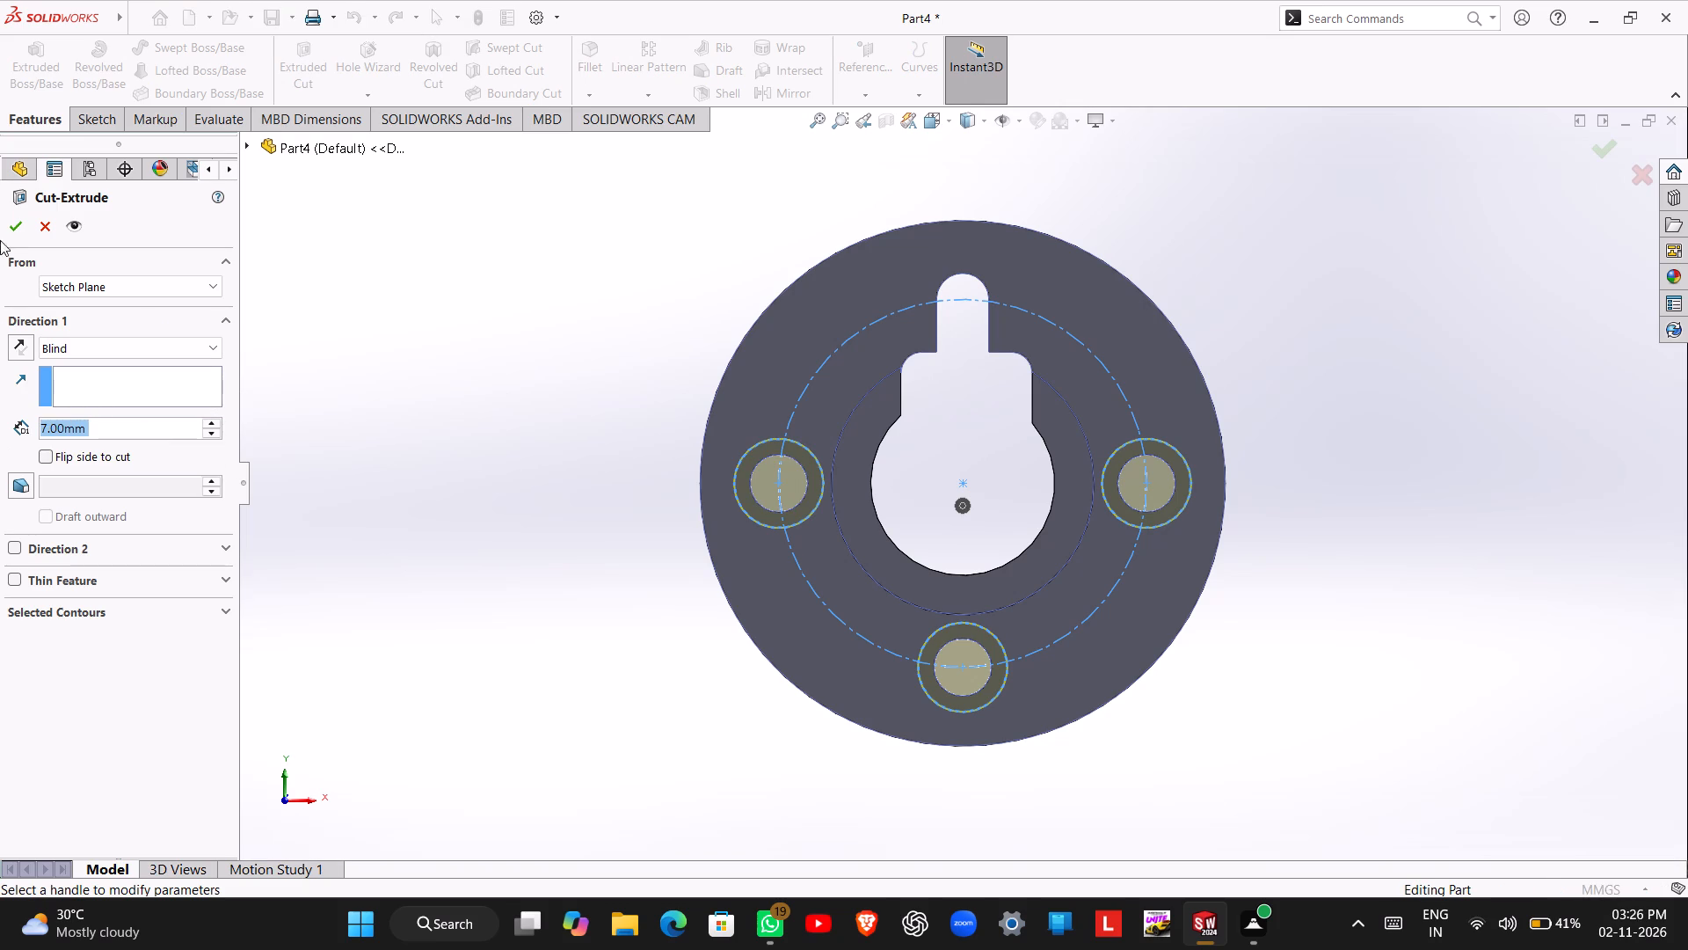
pyautogui.click(18, 216)
# Save the part in the Documents folder under the name Centralization.
pyautogui.moveTo(887, 411); pyautogui.dragTo(846, 427, button='middle')
pyautogui.click(616, 439)
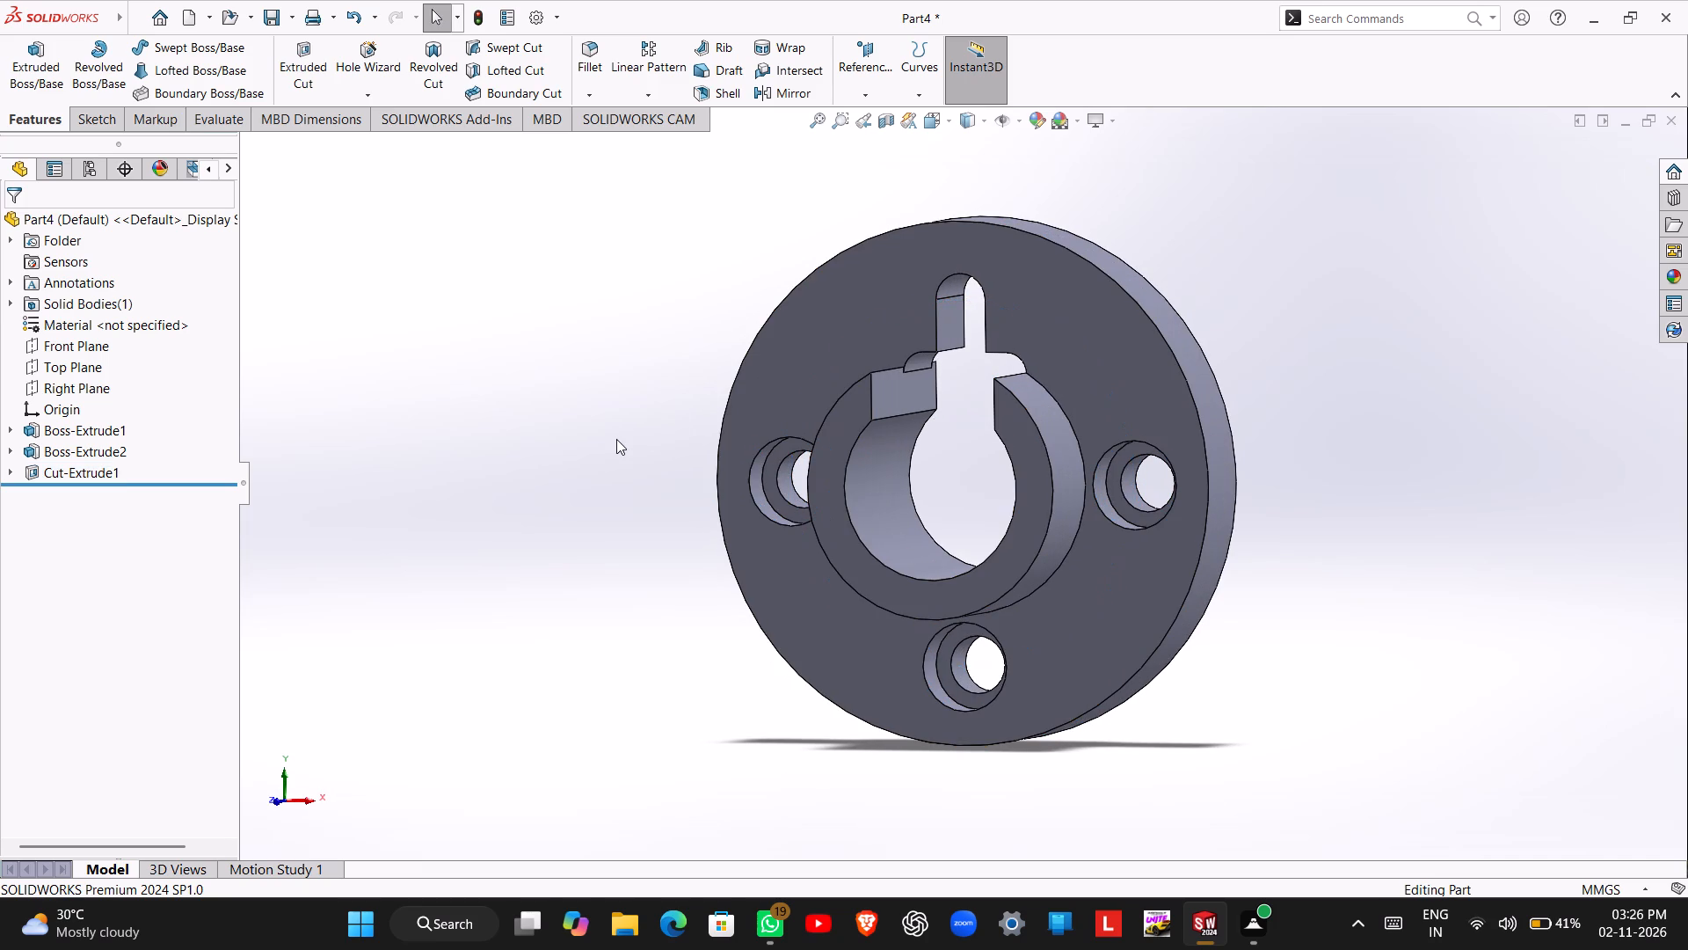
pyautogui.scroll(1, 869, 492)
pyautogui.middleClick(869, 485)
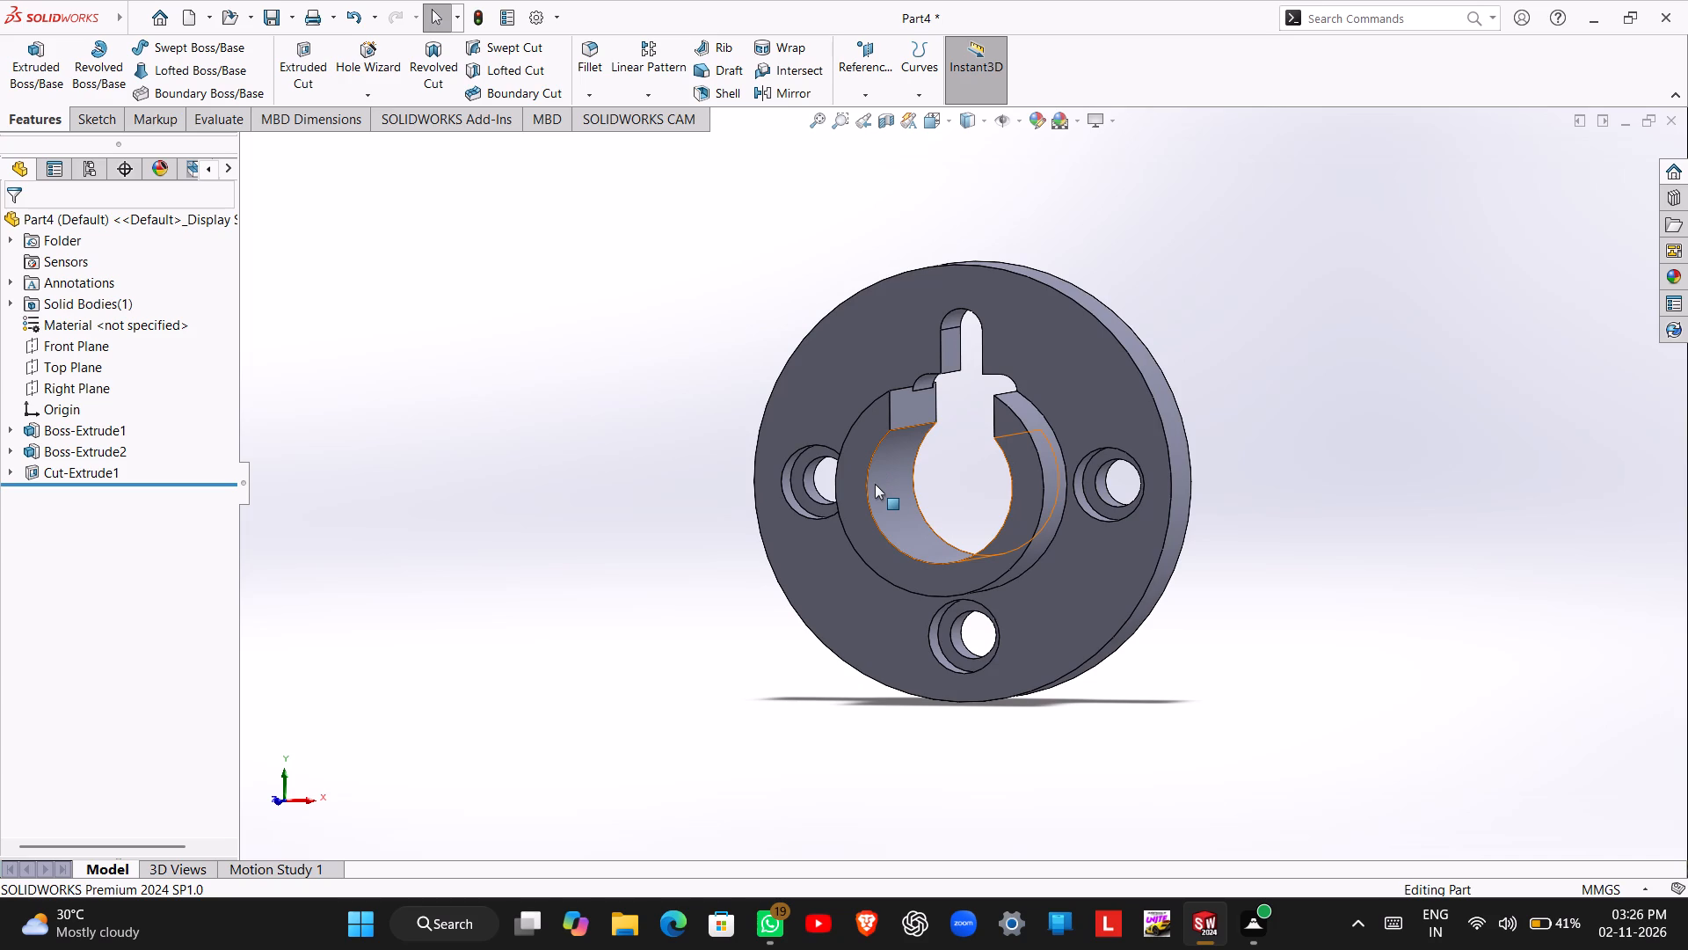
pyautogui.hotkey('ctrl', 's')
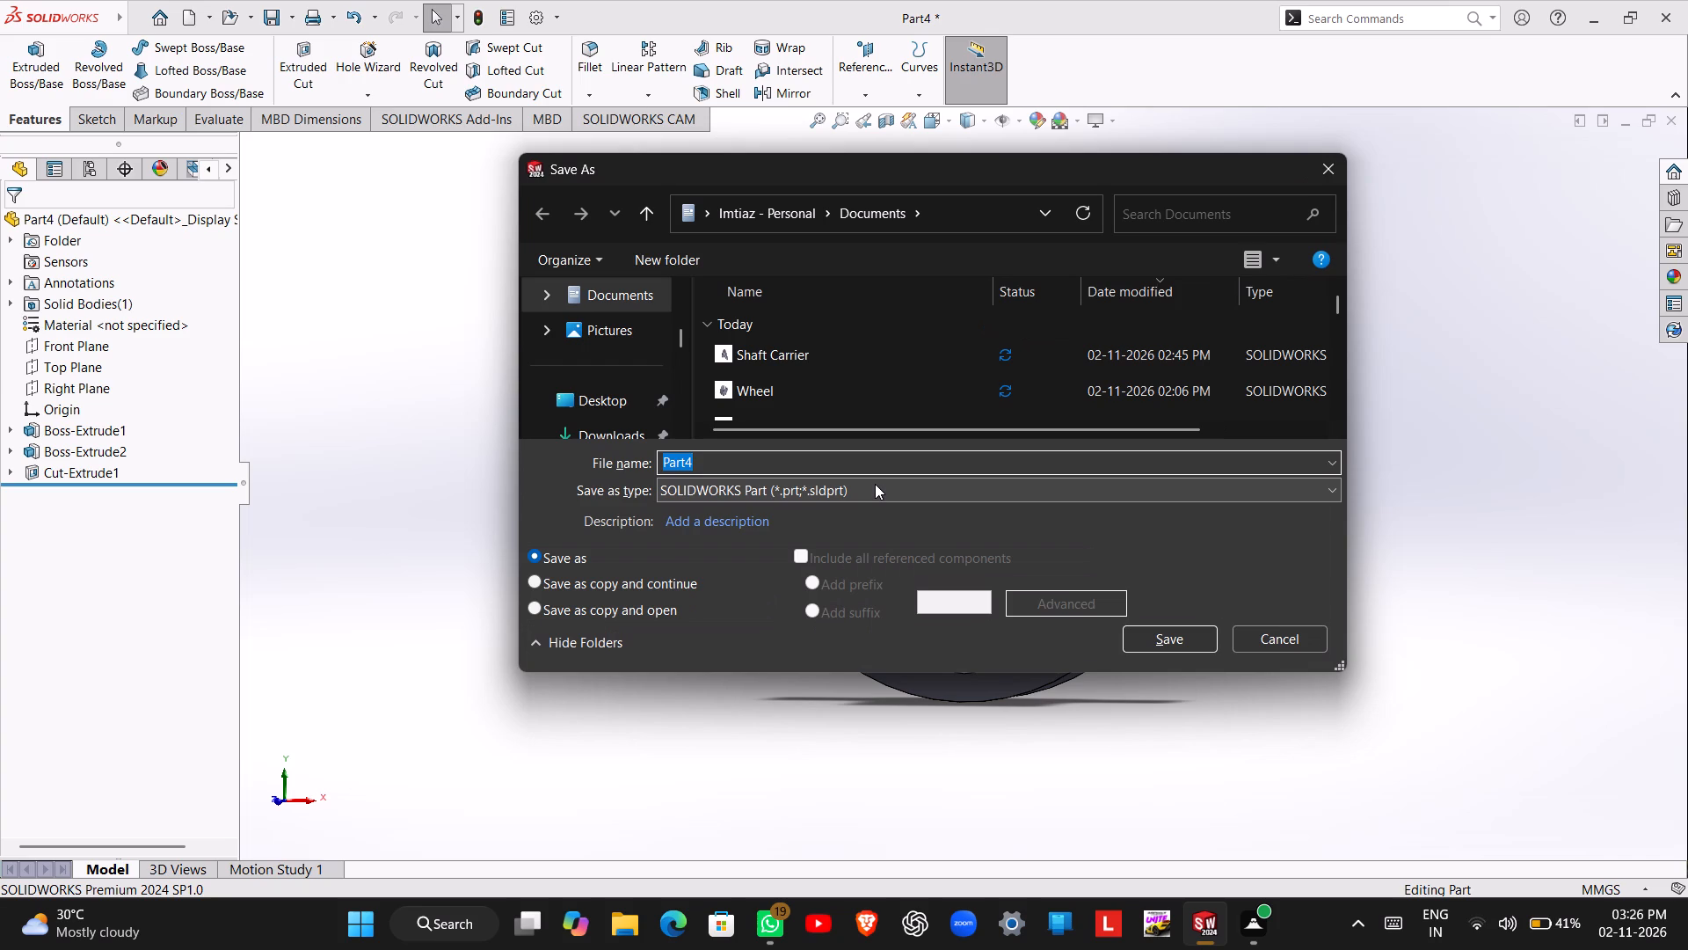
pyautogui.write('Cen')
pyautogui.write('tralization')
pyautogui.press('space')
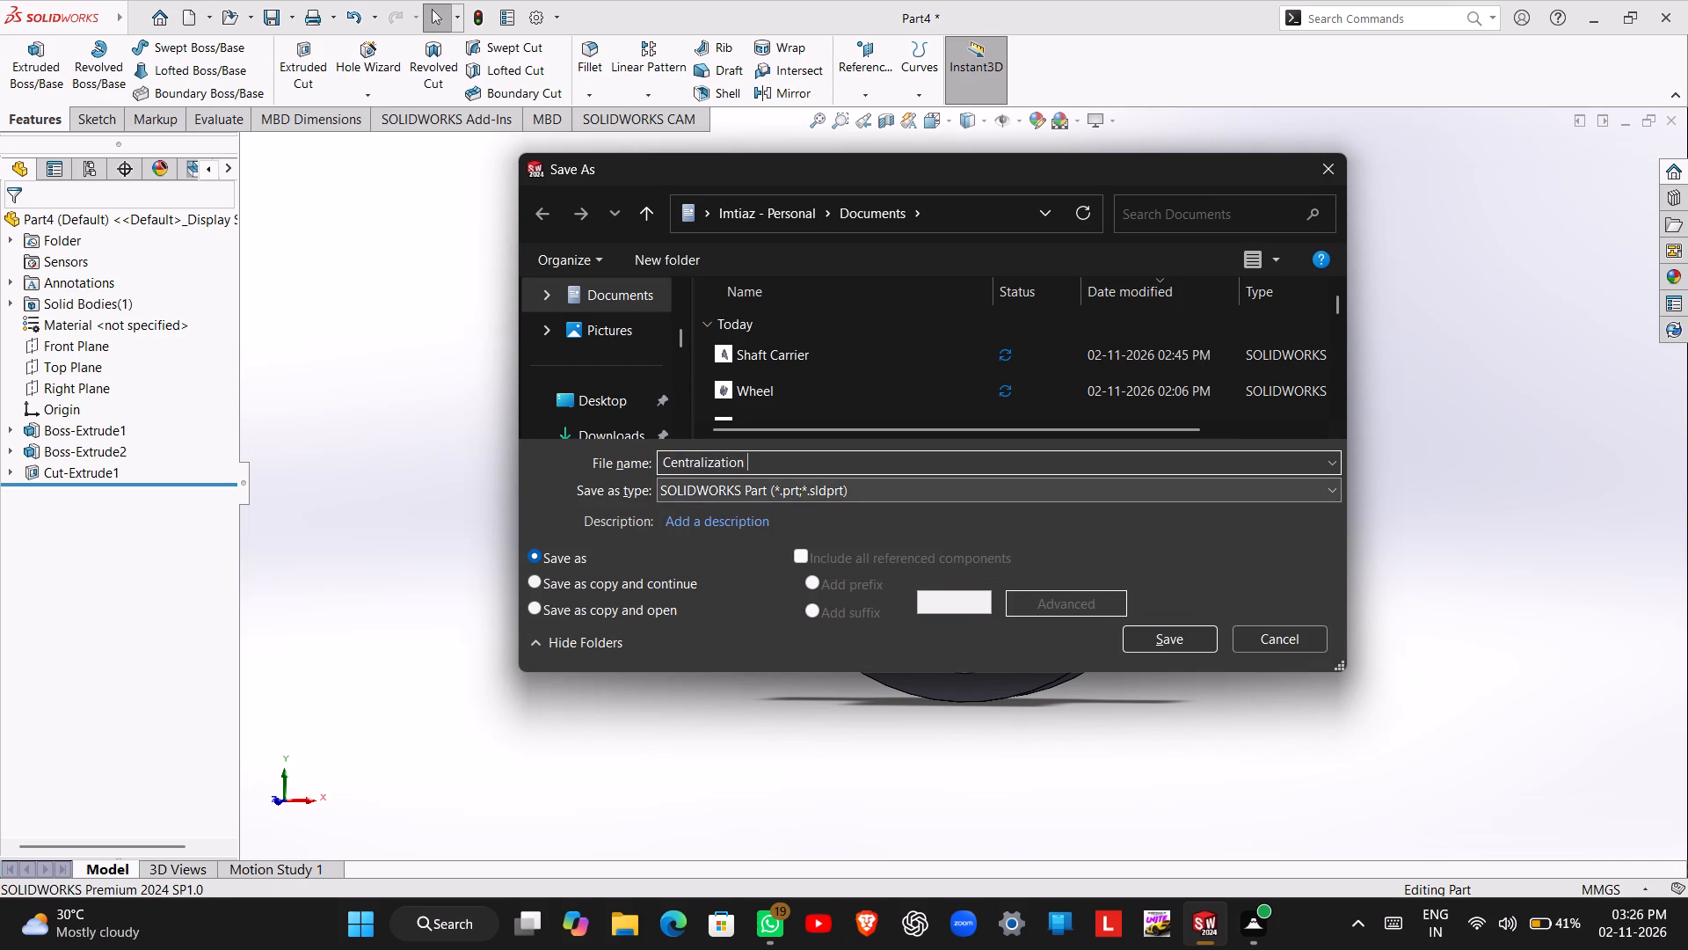
pyautogui.press('Return')
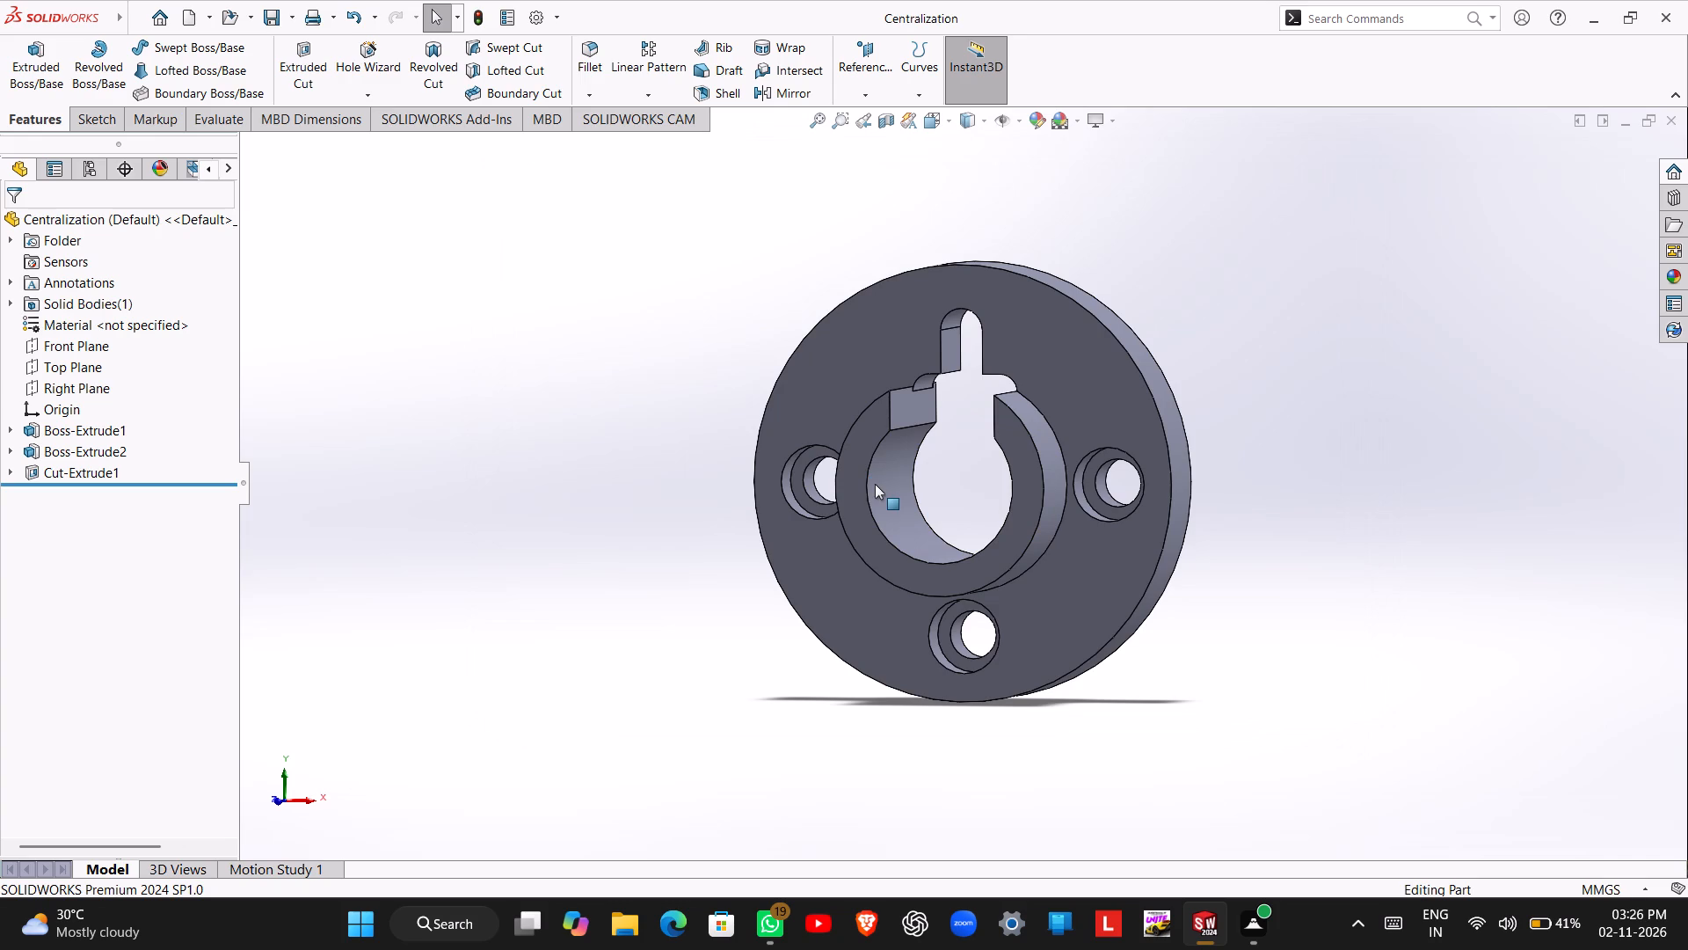